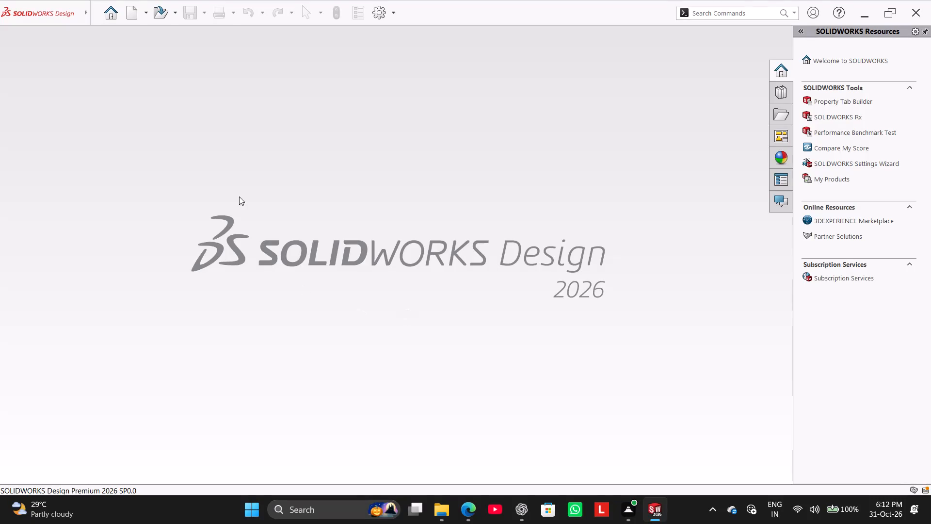
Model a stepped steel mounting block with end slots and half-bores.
Create a new part document.
{"action": "left_click", "coordinate": [128, 10]}
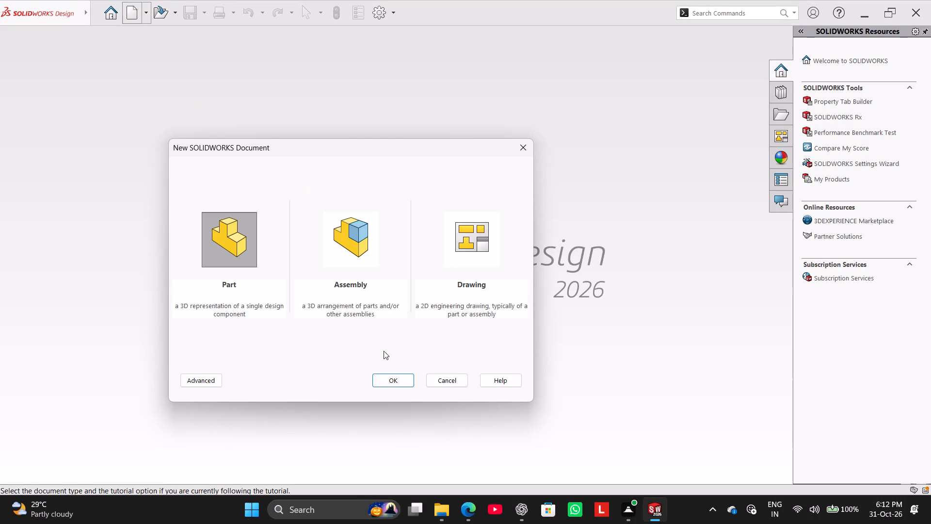
{"action": "left_click", "coordinate": [385, 372]}
{"action": "left_click", "coordinate": [396, 379]}
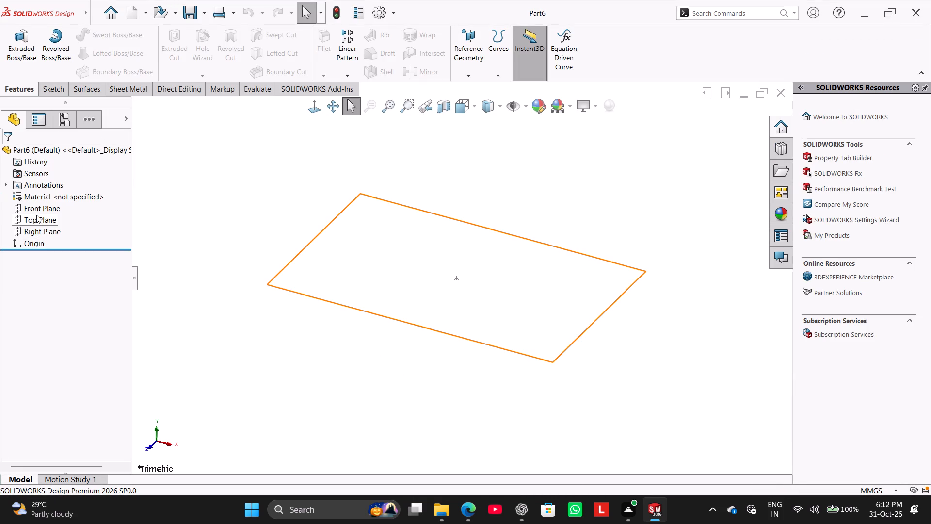
Start a sketch on the Right Plane.
{"action": "left_click", "coordinate": [46, 229]}
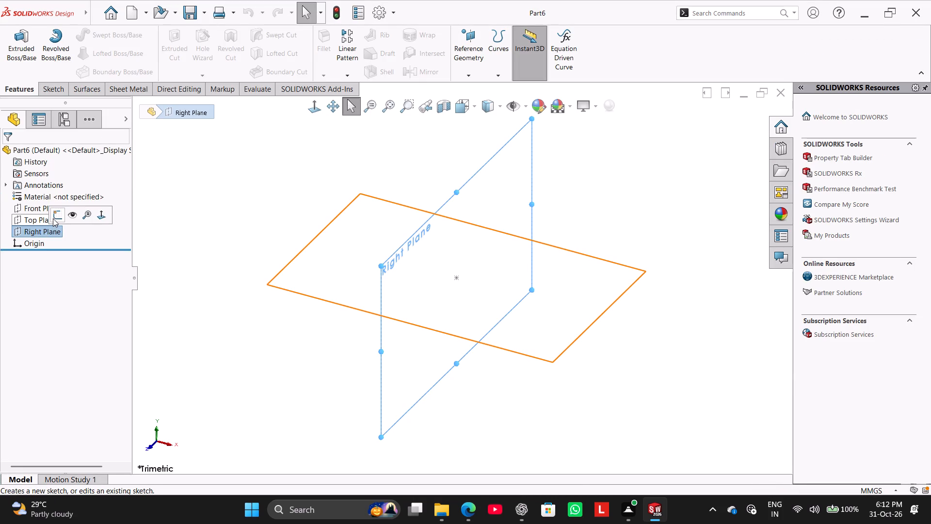
{"action": "left_click", "coordinate": [53, 218]}
{"action": "left_click", "coordinate": [250, 176]}
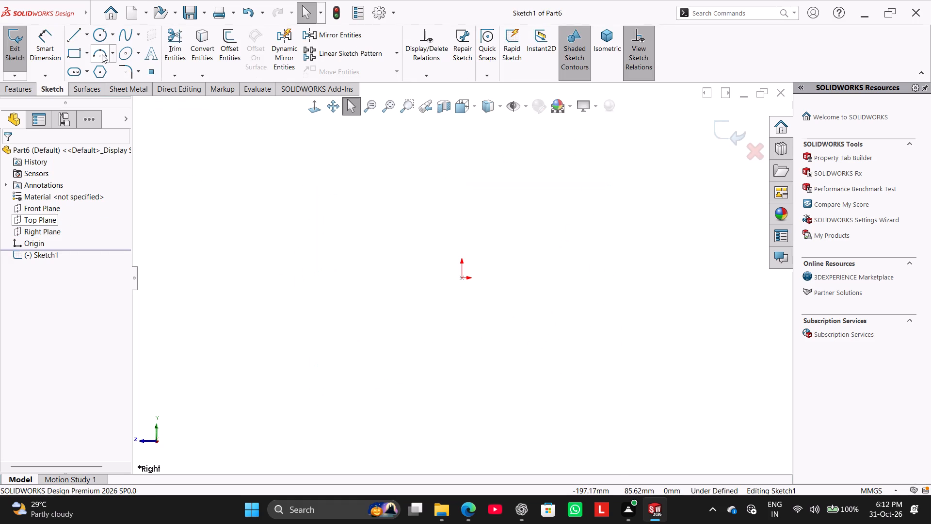
Sketch the lower outline from below the origin: about 53 mm horizontal, a tab about 15 by 12 mm, 75 mm horizontal, 12 mm up.
{"action": "left_click", "coordinate": [78, 34]}
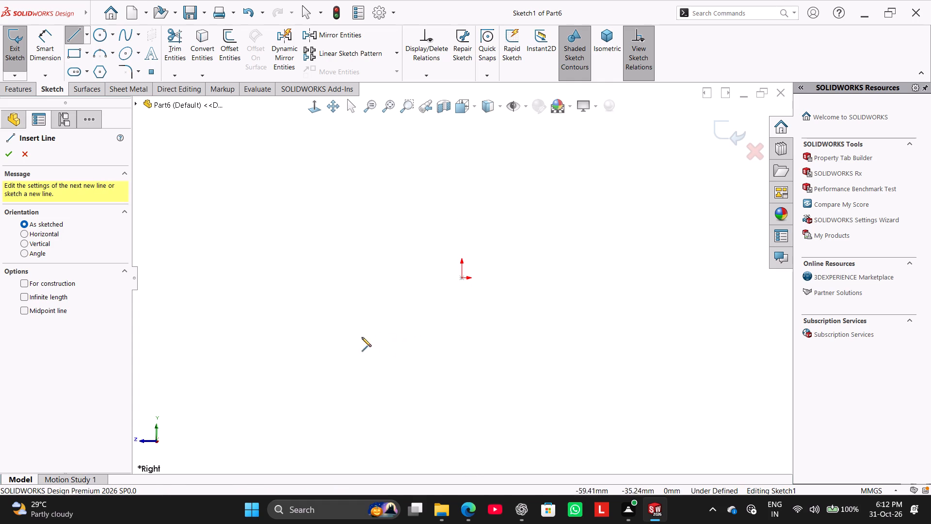
{"action": "left_click", "coordinate": [463, 298]}
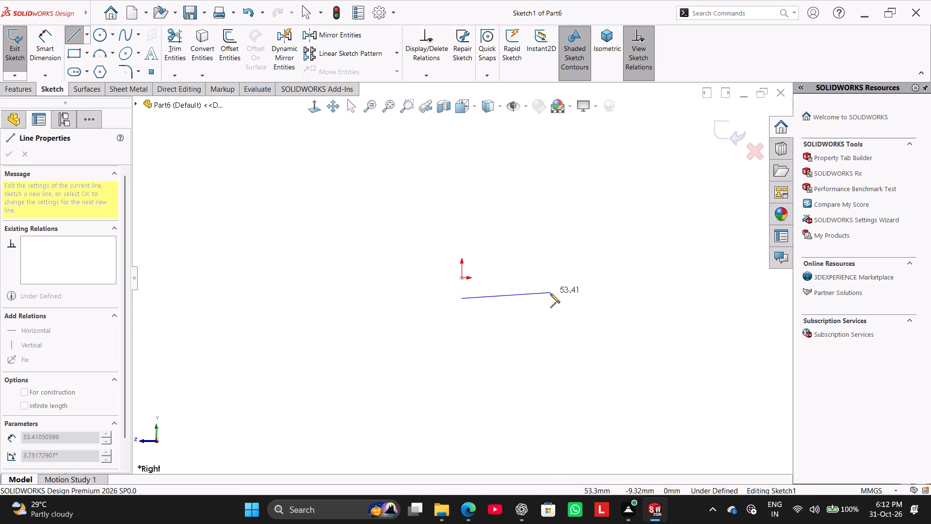
{"action": "left_click", "coordinate": [550, 297]}
{"action": "left_click", "coordinate": [549, 319]}
{"action": "left_click", "coordinate": [575, 319]}
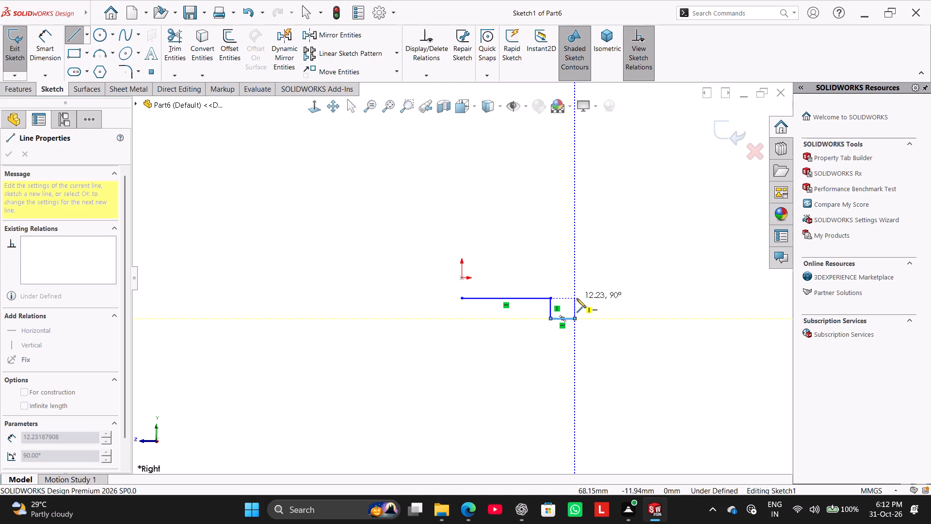
{"action": "left_click", "coordinate": [577, 299]}
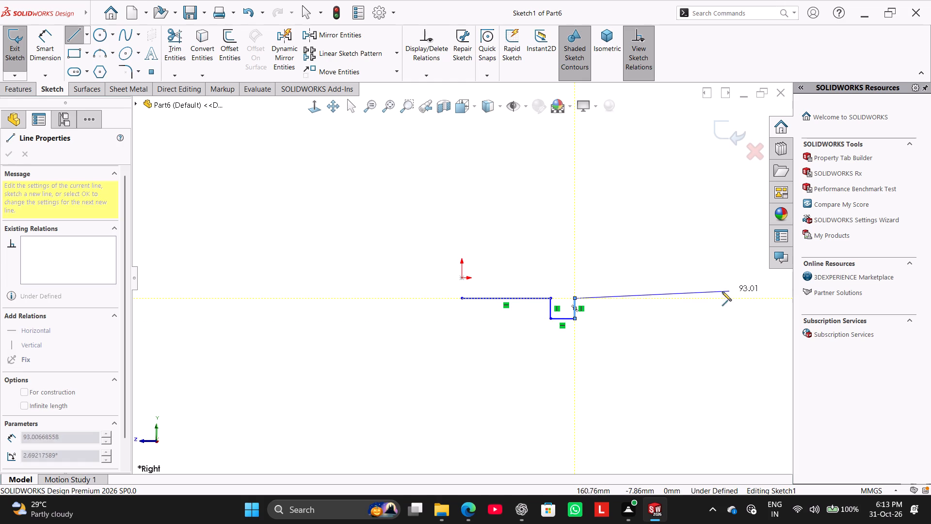
{"action": "left_click", "coordinate": [699, 295]}
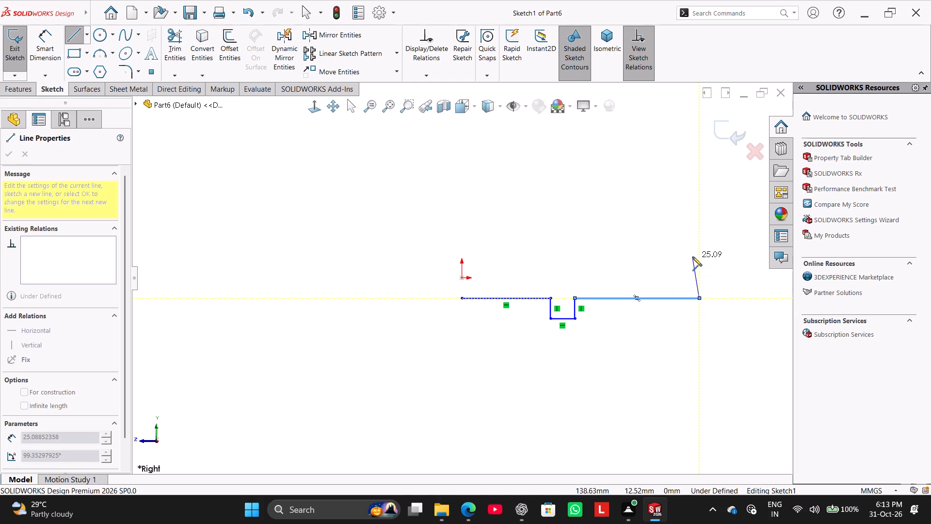
{"action": "left_click", "coordinate": [699, 278]}
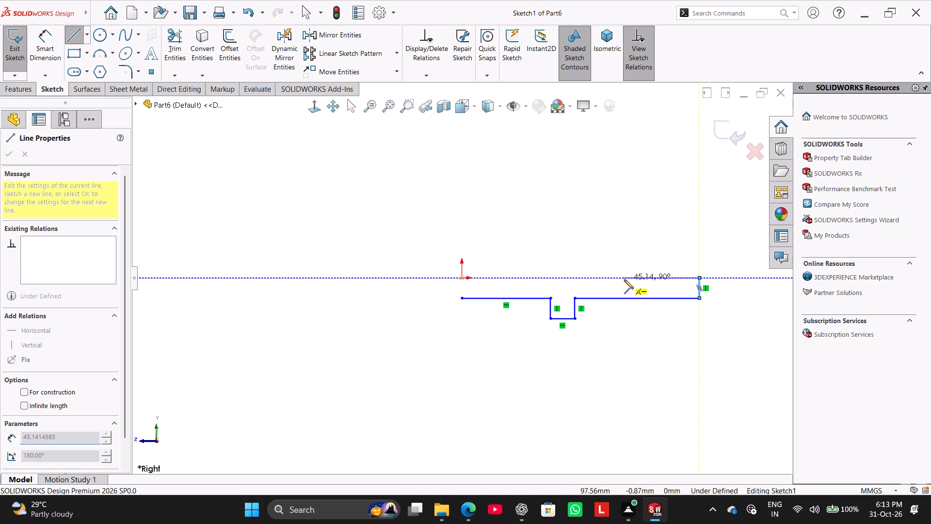
Continue the outline with lines about 45 mm inward, 58 mm up, 16 mm inward, 19 mm sloped, 41 mm inward and 30 mm down.
{"action": "left_click", "coordinate": [624, 279]}
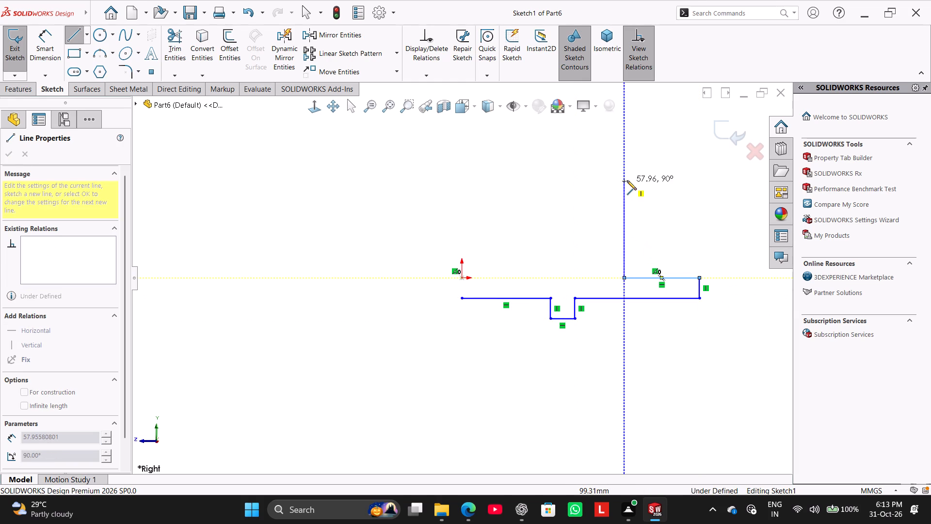
{"action": "left_click", "coordinate": [627, 180]}
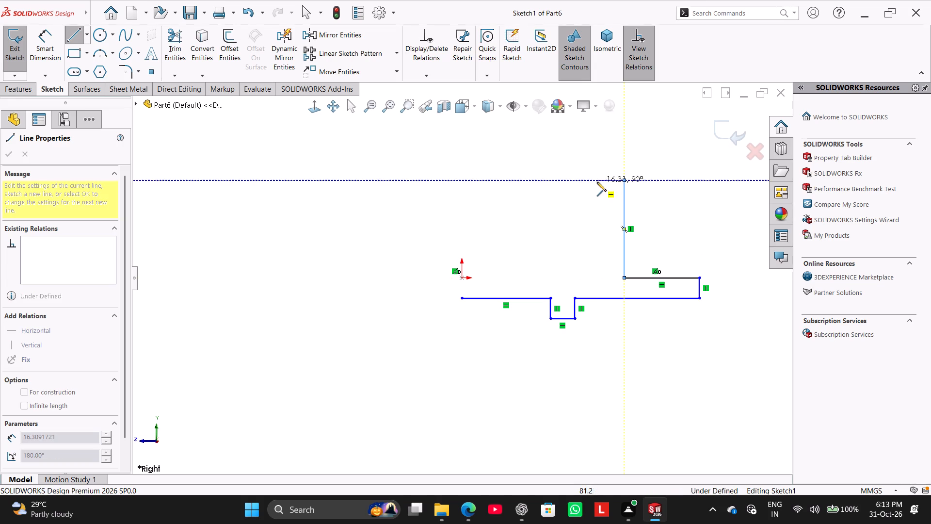
{"action": "left_click", "coordinate": [597, 182]}
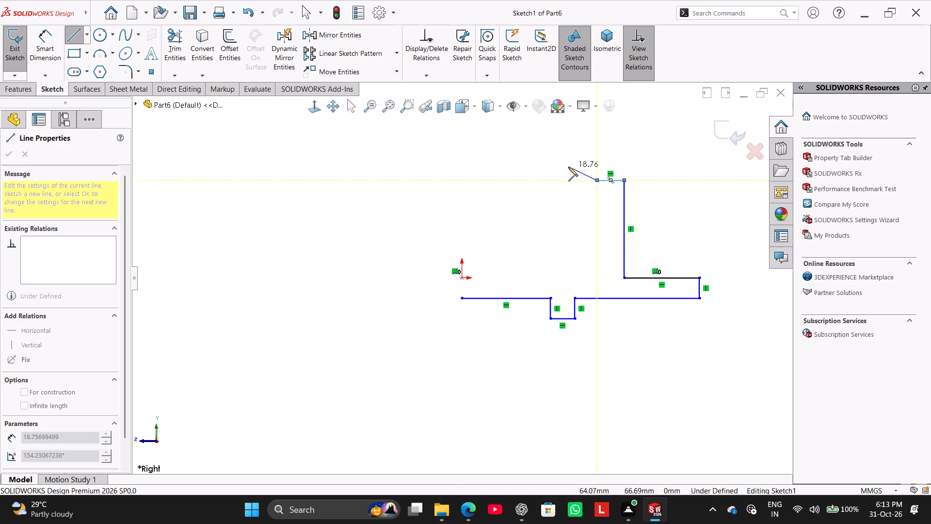
{"action": "left_click", "coordinate": [568, 167]}
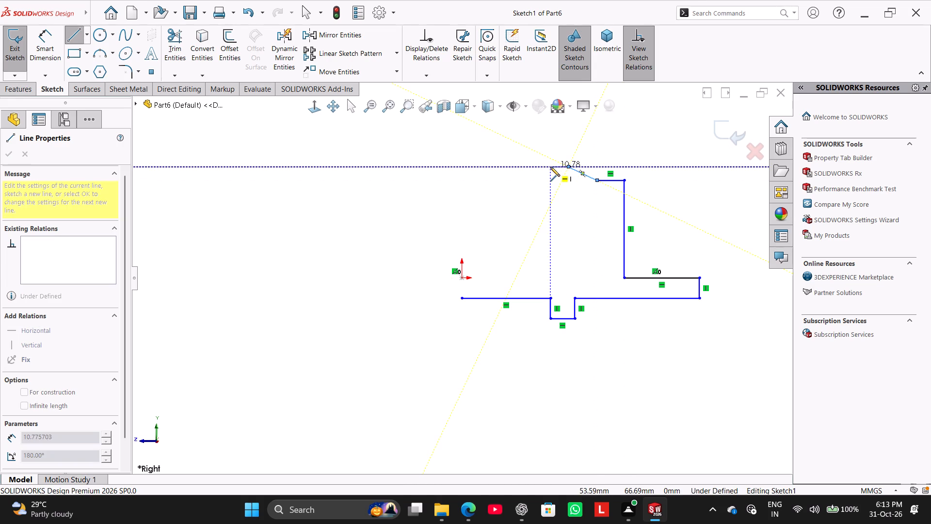
{"action": "left_click", "coordinate": [500, 169]}
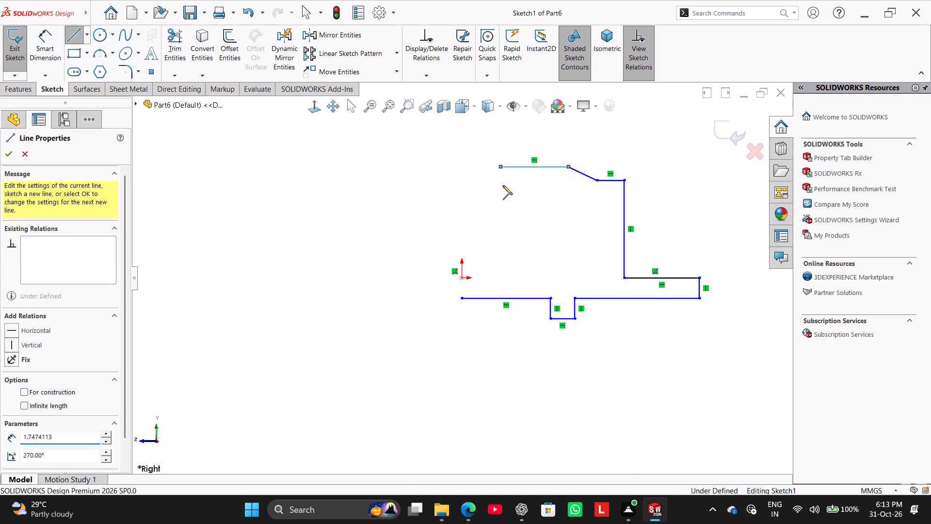
{"action": "left_click", "coordinate": [502, 217]}
{"action": "right_click", "coordinate": [467, 189]}
{"action": "left_click", "coordinate": [478, 195]}
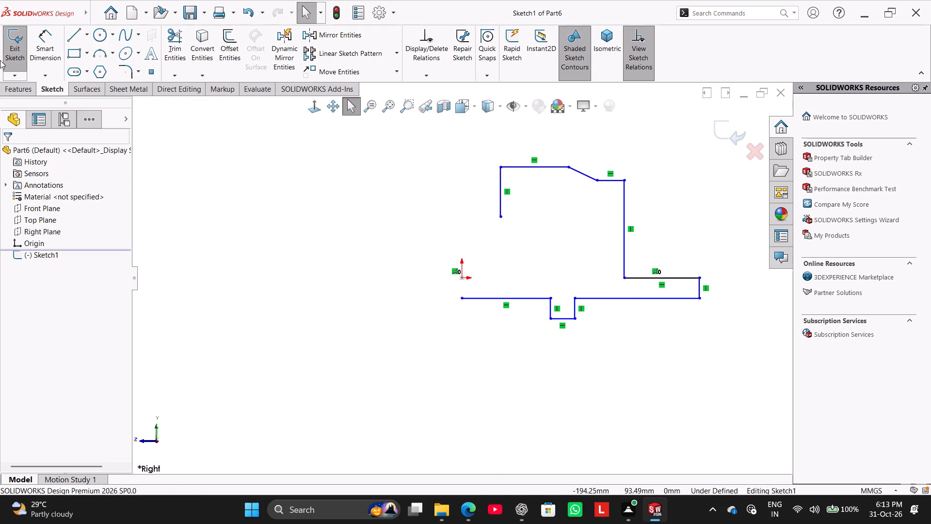
Sketch a vertical construction centerline about 43 mm long upward from the origin.
{"action": "left_click", "coordinate": [87, 38]}
{"action": "left_click", "coordinate": [90, 60]}
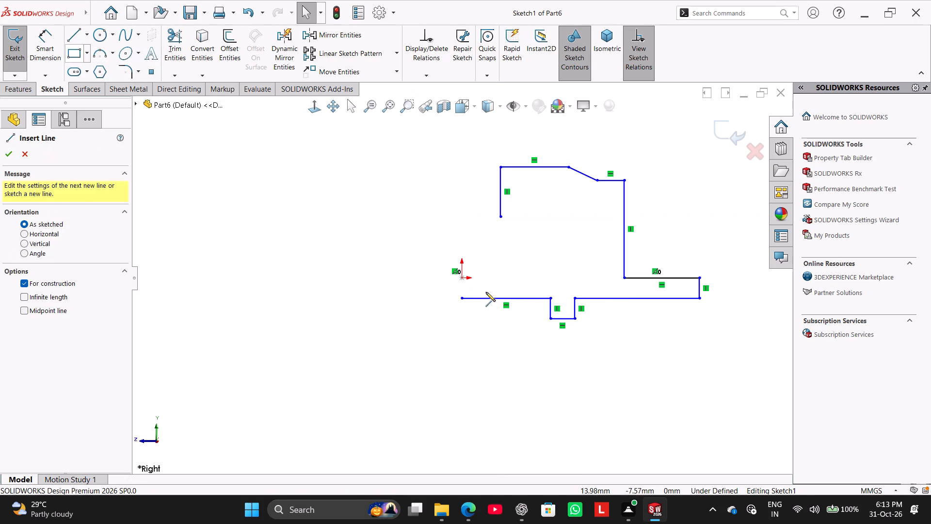
{"action": "left_click", "coordinate": [463, 278]}
{"action": "left_click", "coordinate": [462, 206]}
{"action": "right_click", "coordinate": [463, 206]}
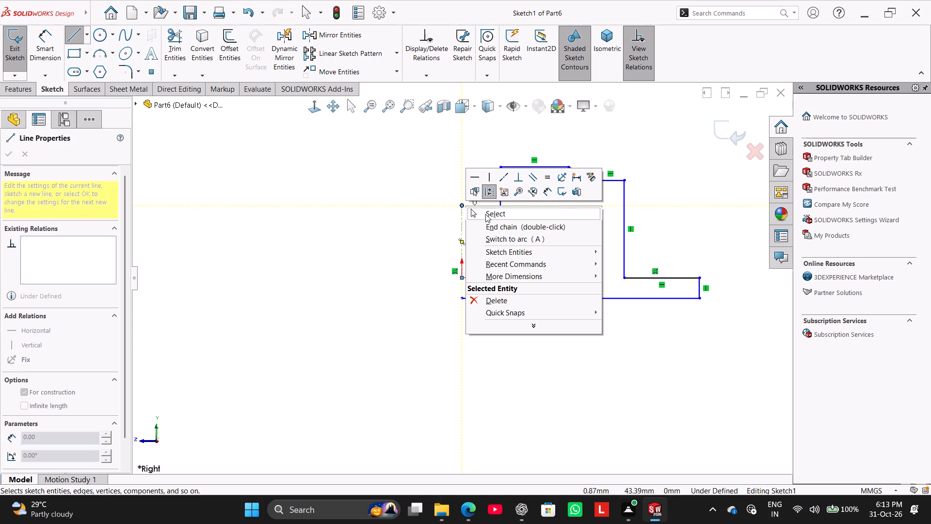
{"action": "left_click", "coordinate": [486, 214]}
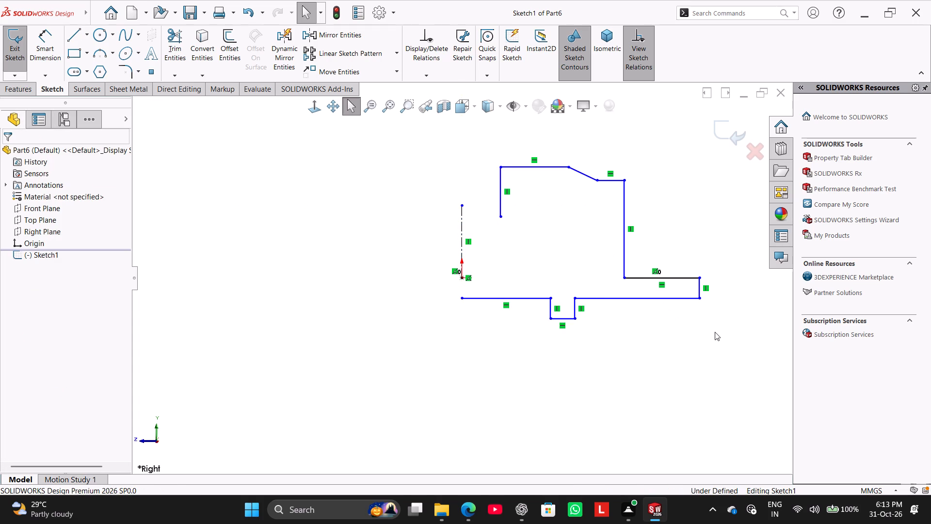
Mirror all the profile lines about the vertical centerline.
{"action": "left_click_drag", "start_coordinate": [717, 332], "coordinate": [503, 130]}
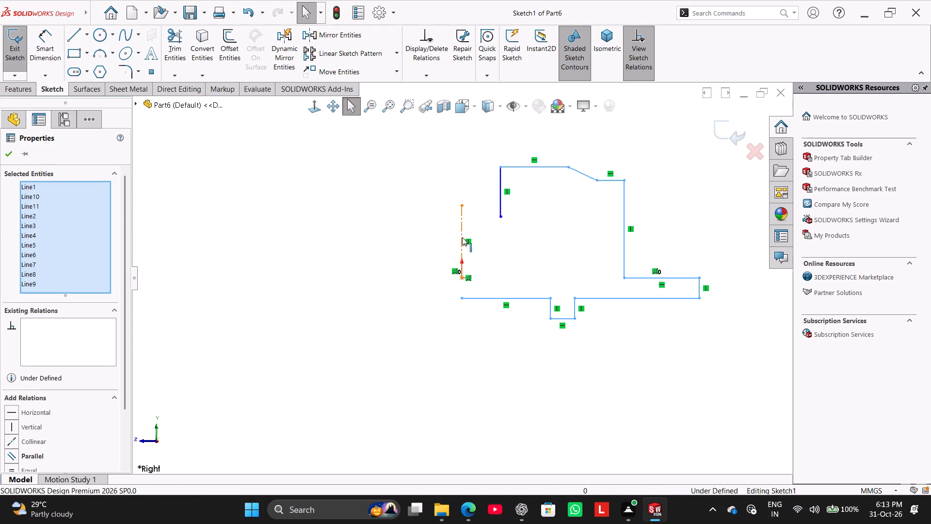
{"action": "left_click", "coordinate": [460, 237], "text": "ctrl"}
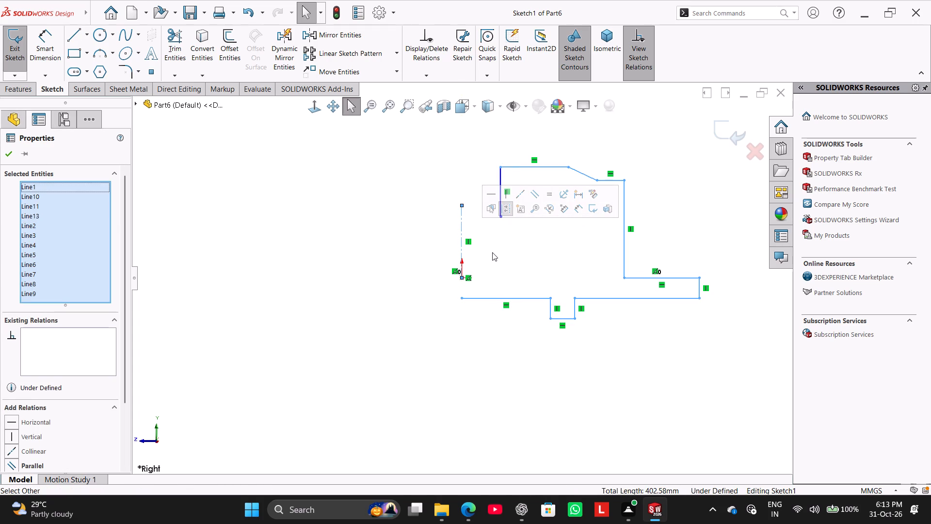
{"action": "left_click", "coordinate": [500, 192], "text": "ctrl"}
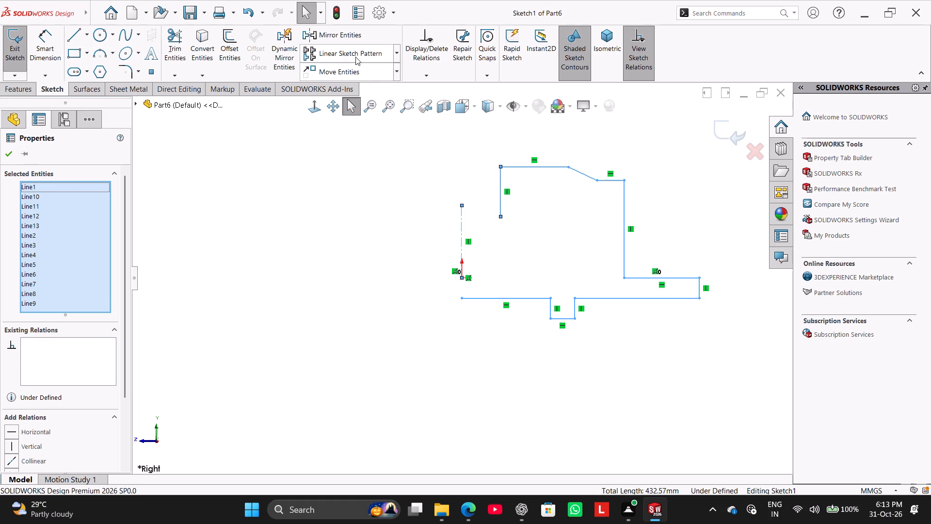
{"action": "left_click", "coordinate": [350, 37]}
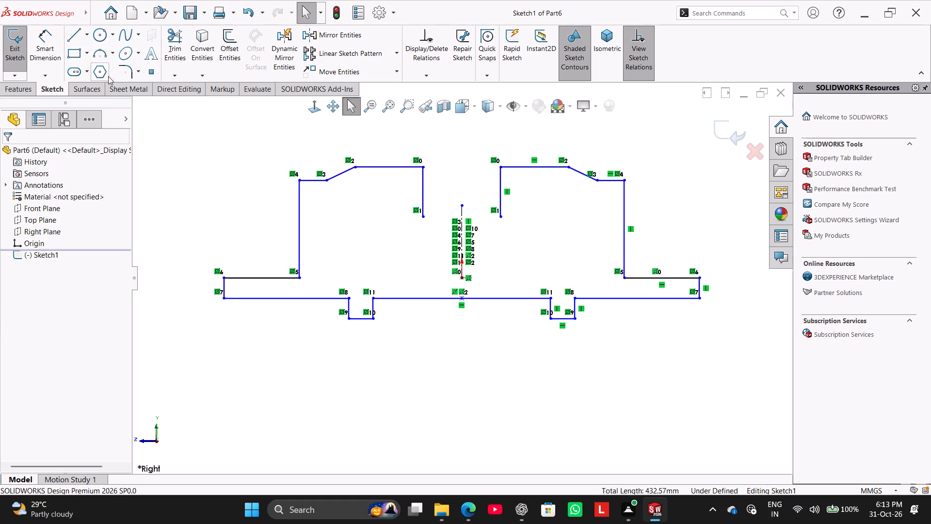
Sketch a circle about 63 mm in diameter centred on the origin.
{"action": "left_click", "coordinate": [100, 36]}
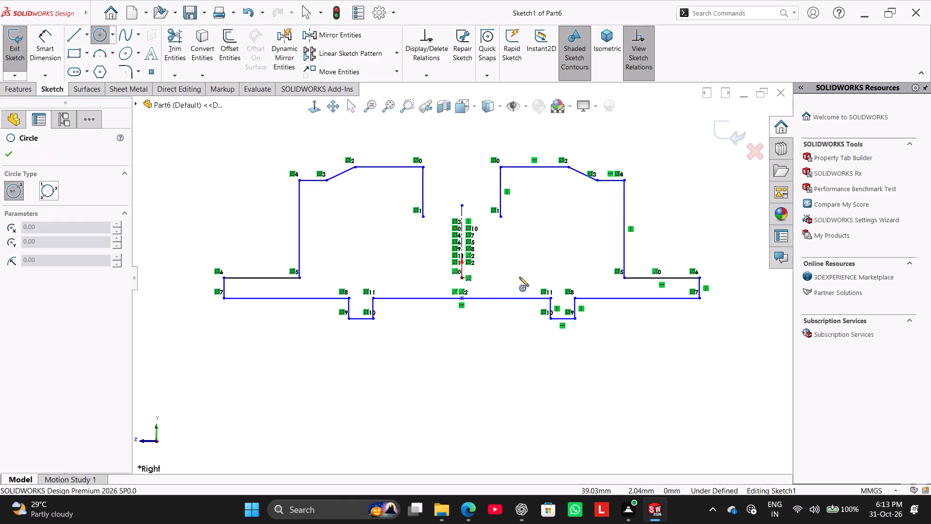
{"action": "left_click", "coordinate": [460, 278]}
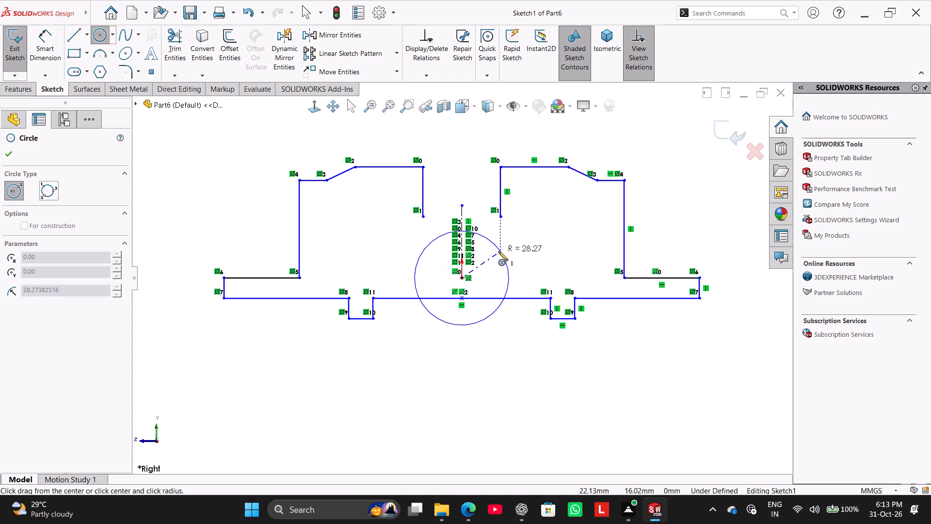
{"action": "left_click", "coordinate": [498, 243]}
Dimension the circle's diameter as 26 mm.
{"action": "left_click", "coordinate": [51, 48]}
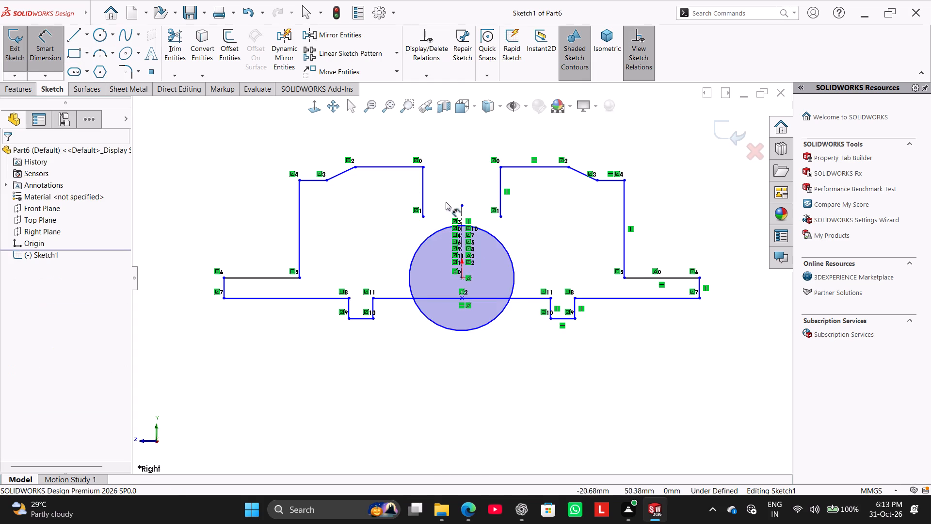
{"action": "left_click", "coordinate": [508, 256]}
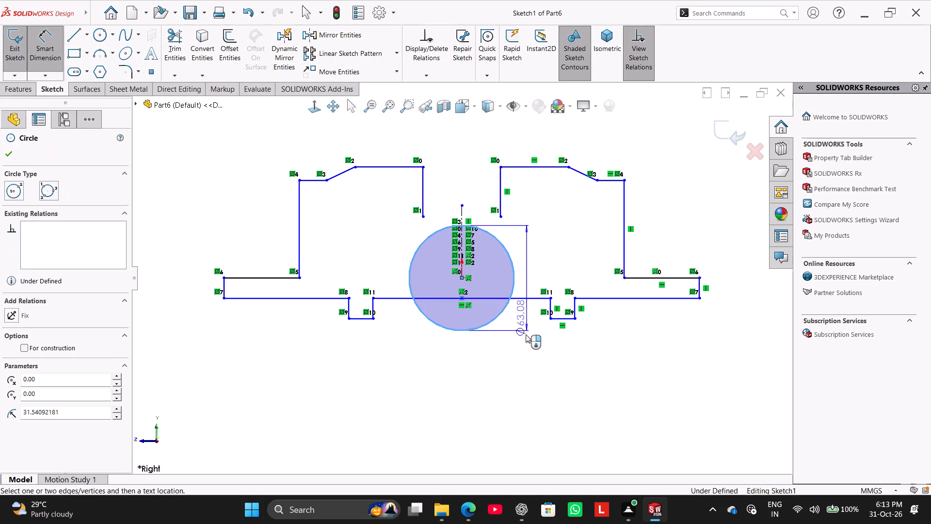
{"action": "left_click", "coordinate": [534, 359]}
{"action": "type", "text": "26"}
{"action": "key", "text": "Return"}
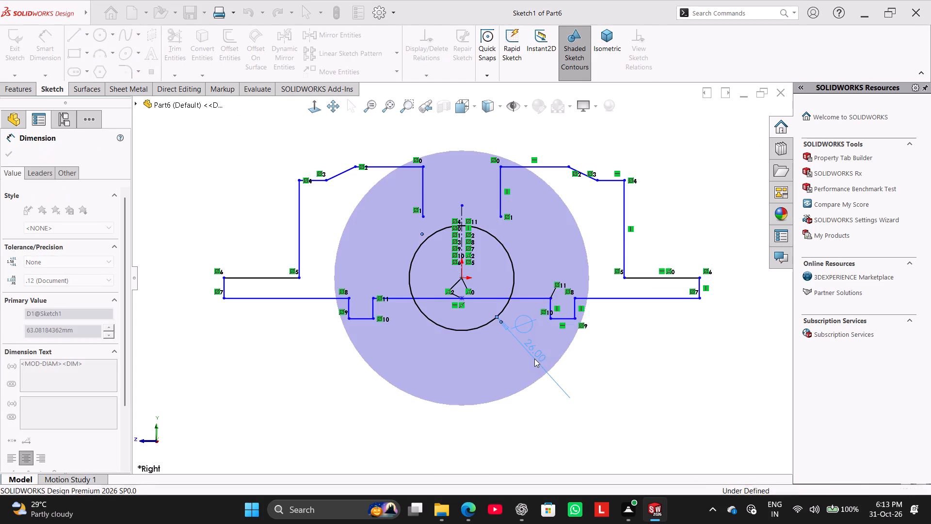
{"action": "right_click", "coordinate": [603, 354]}
{"action": "left_click", "coordinate": [625, 386]}
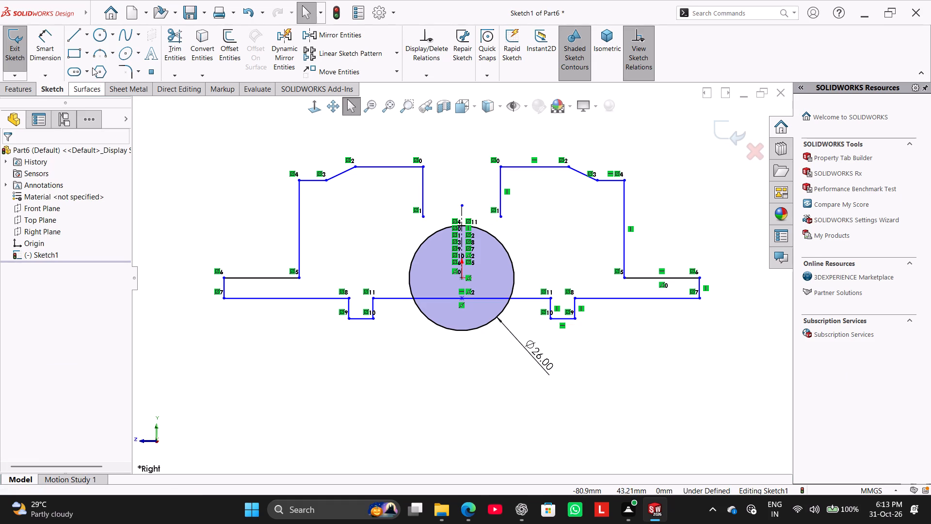
Dimension the vertical distance from the origin to the central bottom line as 45 mm.
{"action": "left_click", "coordinate": [53, 48]}
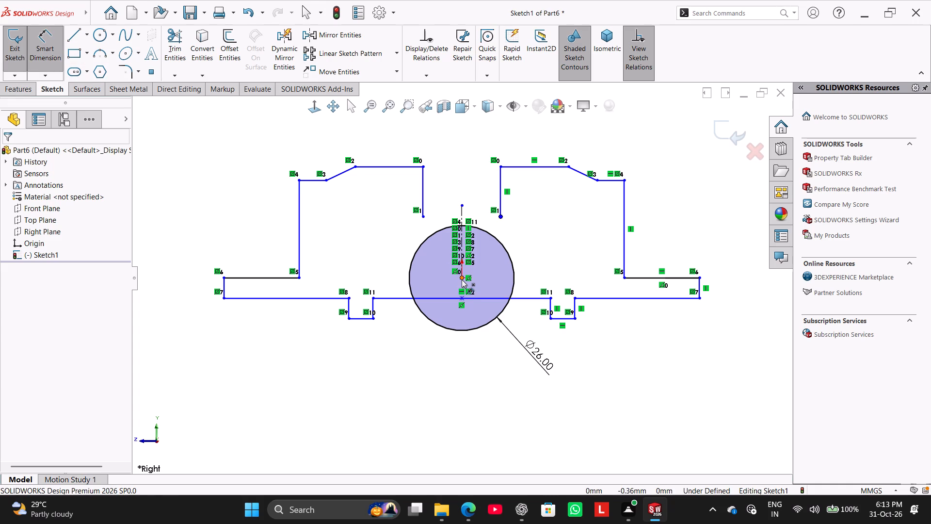
{"action": "left_click", "coordinate": [462, 279]}
{"action": "left_click", "coordinate": [471, 296]}
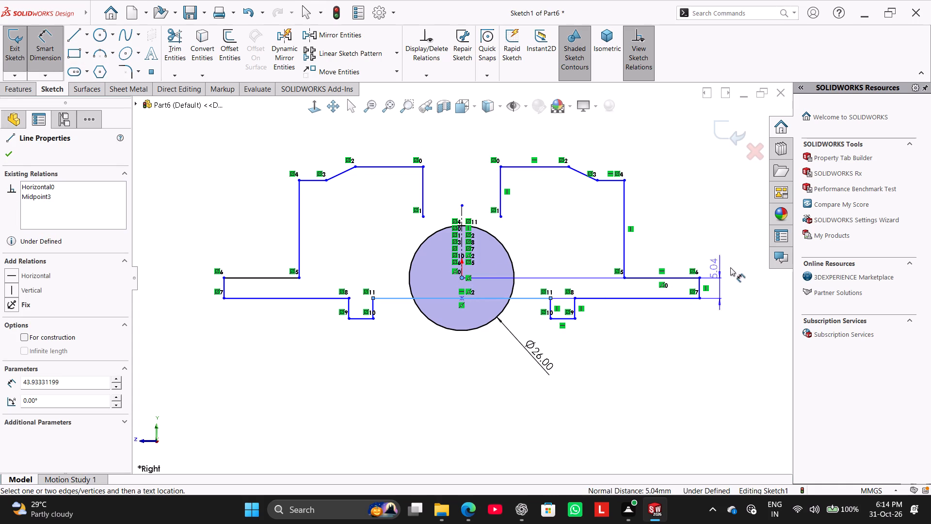
{"action": "left_click", "coordinate": [740, 287]}
{"action": "type", "text": "45"}
{"action": "key", "text": "Return"}
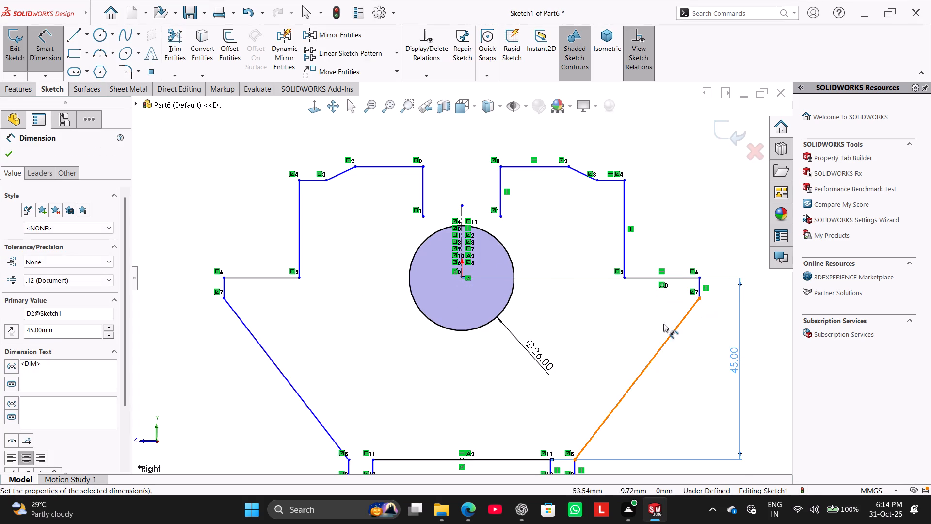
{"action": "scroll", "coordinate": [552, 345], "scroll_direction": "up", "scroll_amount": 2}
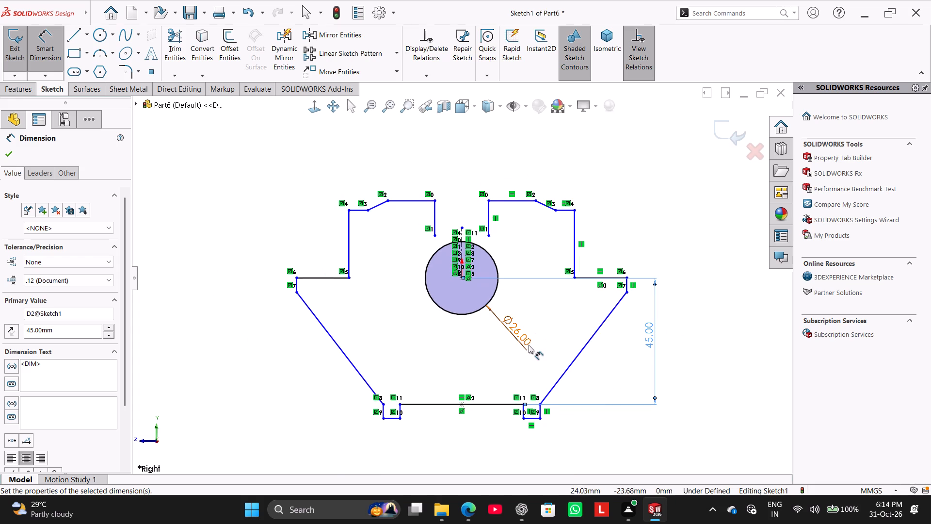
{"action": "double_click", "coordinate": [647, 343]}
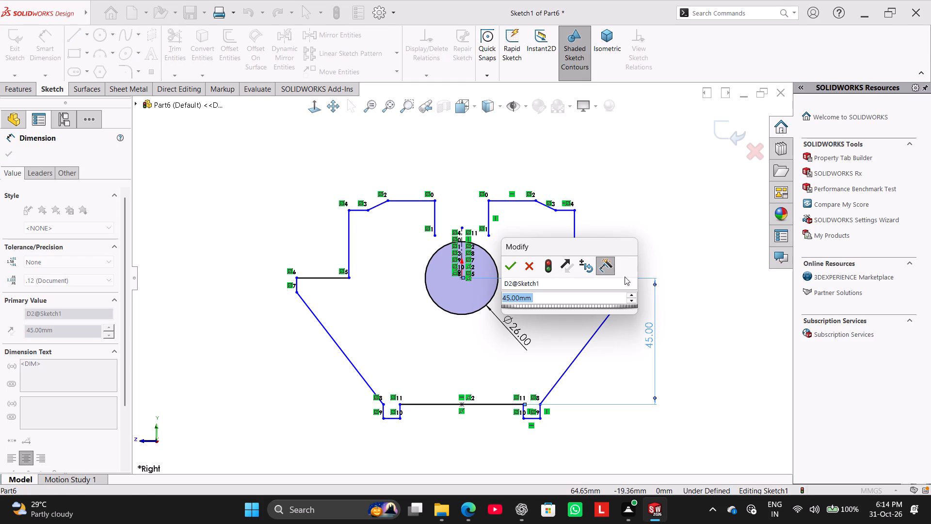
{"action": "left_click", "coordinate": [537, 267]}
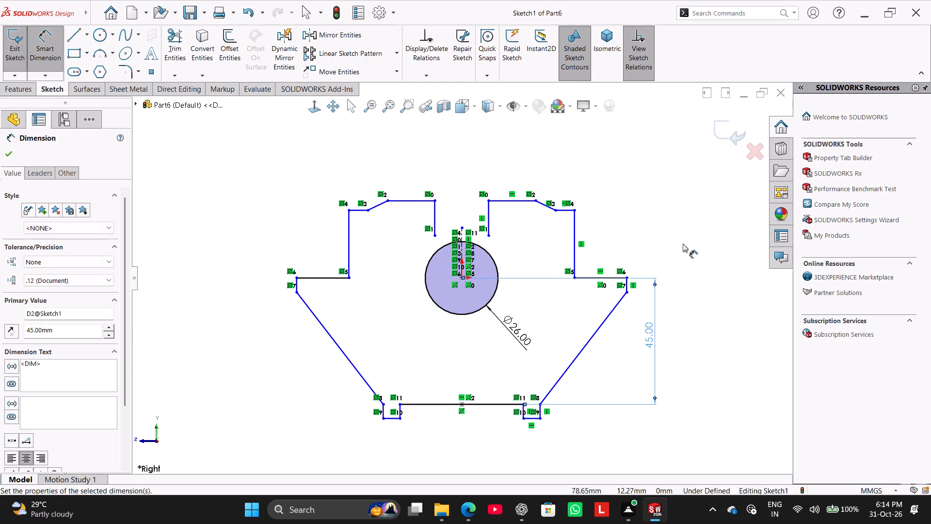
Undo the 45 mm vertical dimension between the origin and the central bottom line, removing it completely.
{"action": "left_click", "coordinate": [683, 244]}
{"action": "key", "text": "ctrl+z"}
{"action": "left_click", "coordinate": [687, 246]}
{"action": "key", "text": "ctrl+z"}
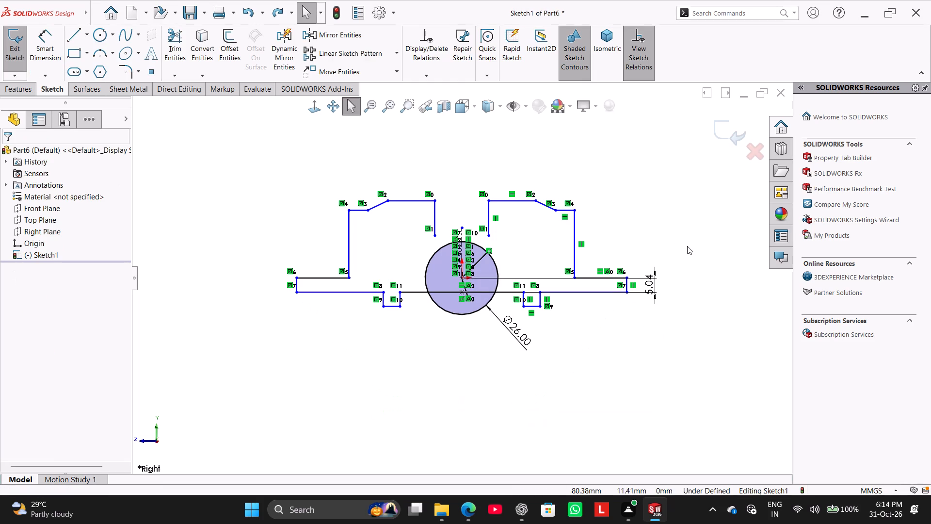
{"action": "left_click", "coordinate": [689, 255]}
{"action": "key", "text": "ctrl+z"}
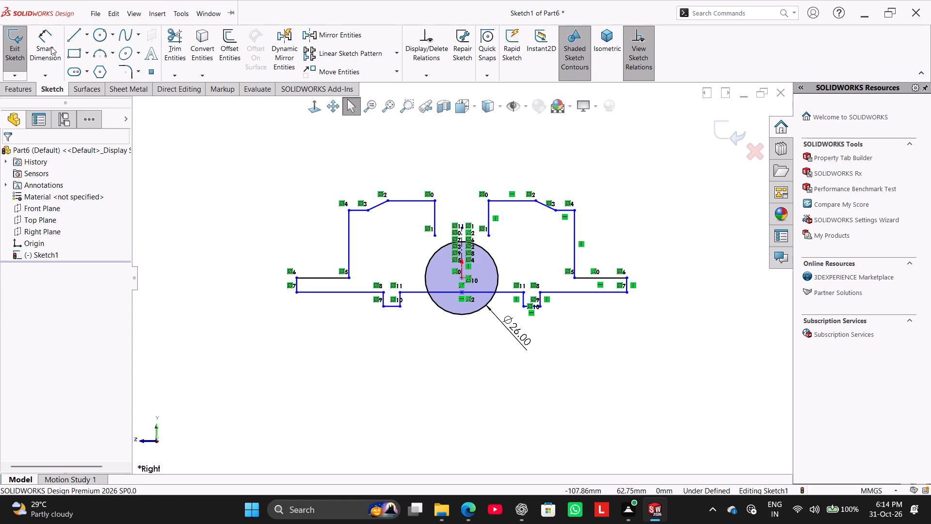
Dimension the vertical distance from the origin to the bottom edge of the right foot as 45 mm.
{"action": "left_click", "coordinate": [53, 49]}
{"action": "scroll", "coordinate": [430, 280], "scroll_direction": "down", "scroll_amount": 3}
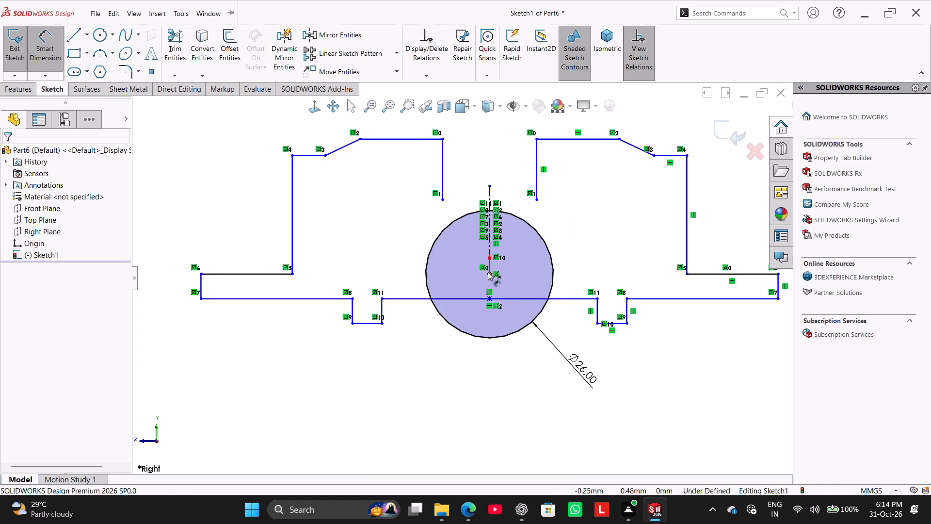
{"action": "left_click", "coordinate": [488, 272]}
{"action": "left_click", "coordinate": [620, 326]}
{"action": "scroll", "coordinate": [692, 327], "scroll_direction": "up", "scroll_amount": 2}
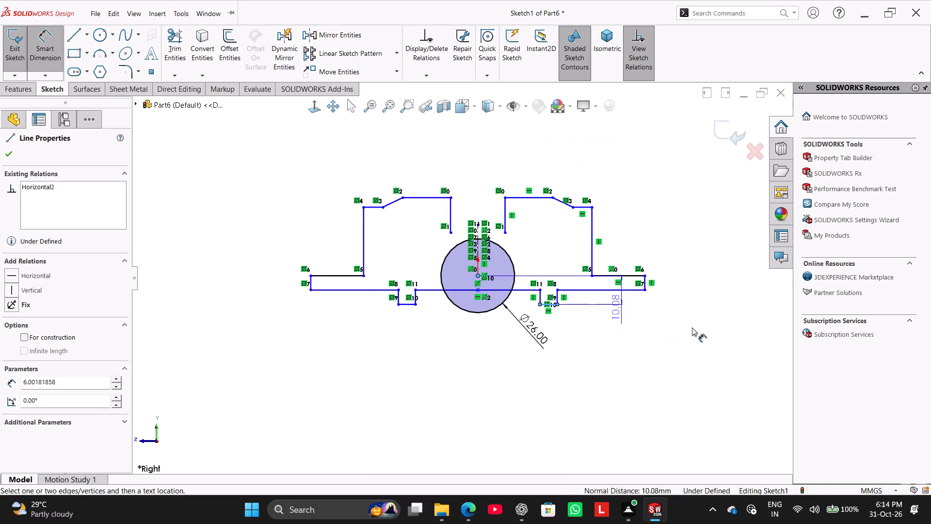
{"action": "scroll", "coordinate": [692, 327], "scroll_direction": "up", "scroll_amount": 2}
{"action": "left_click", "coordinate": [664, 285]}
{"action": "type", "text": "45"}
{"action": "key", "text": "Return"}
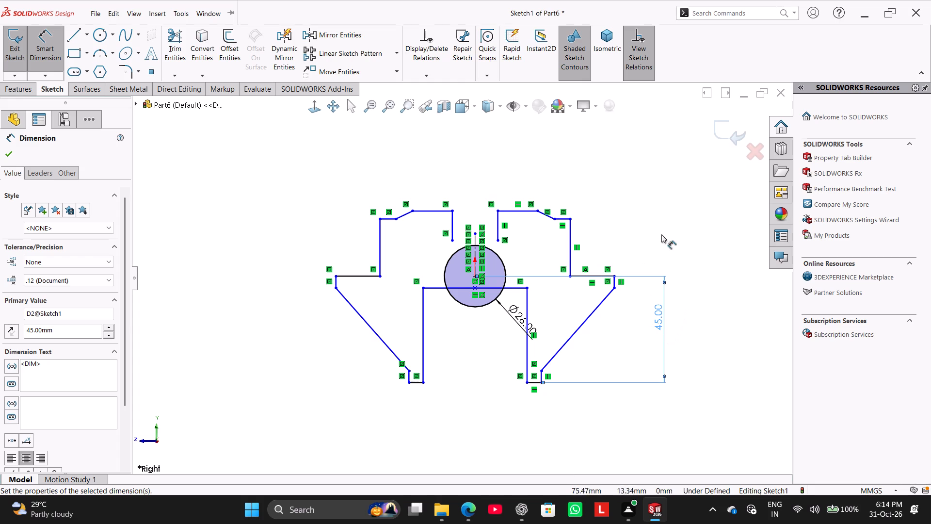
{"action": "right_click", "coordinate": [671, 199]}
{"action": "left_click", "coordinate": [689, 229]}
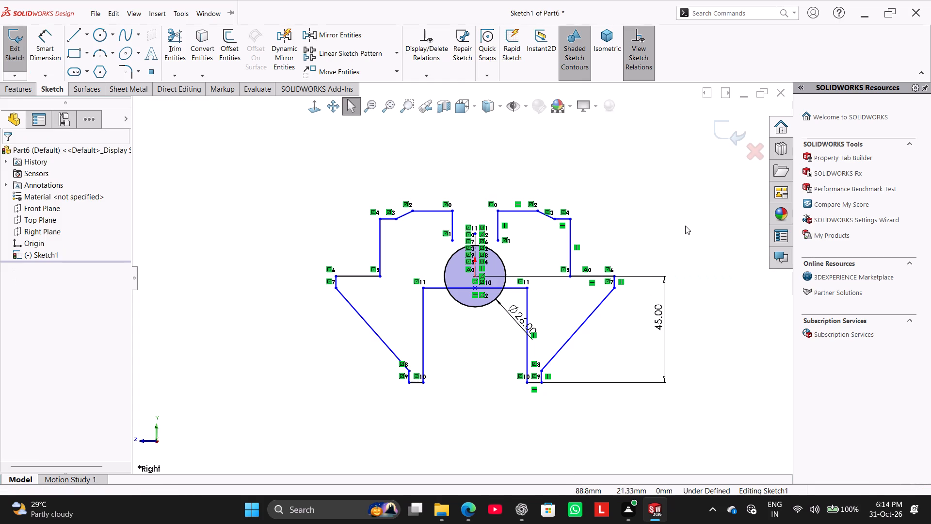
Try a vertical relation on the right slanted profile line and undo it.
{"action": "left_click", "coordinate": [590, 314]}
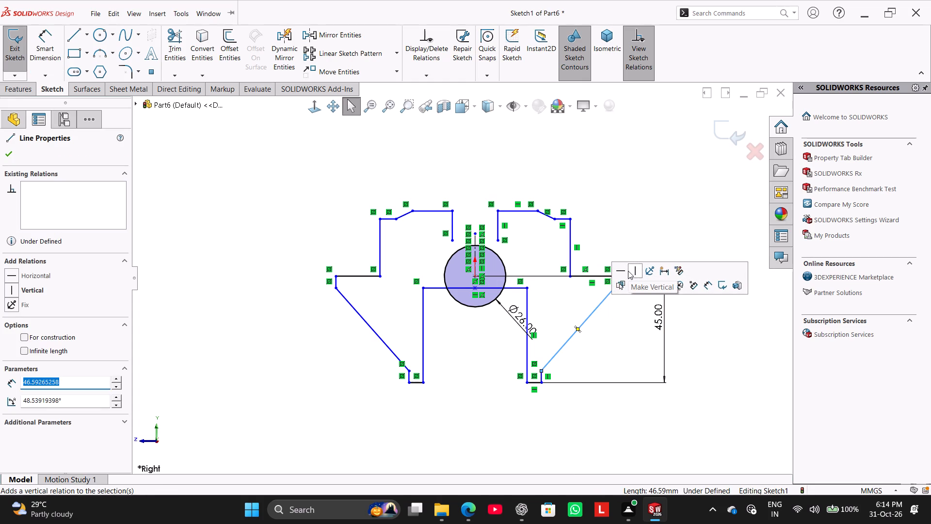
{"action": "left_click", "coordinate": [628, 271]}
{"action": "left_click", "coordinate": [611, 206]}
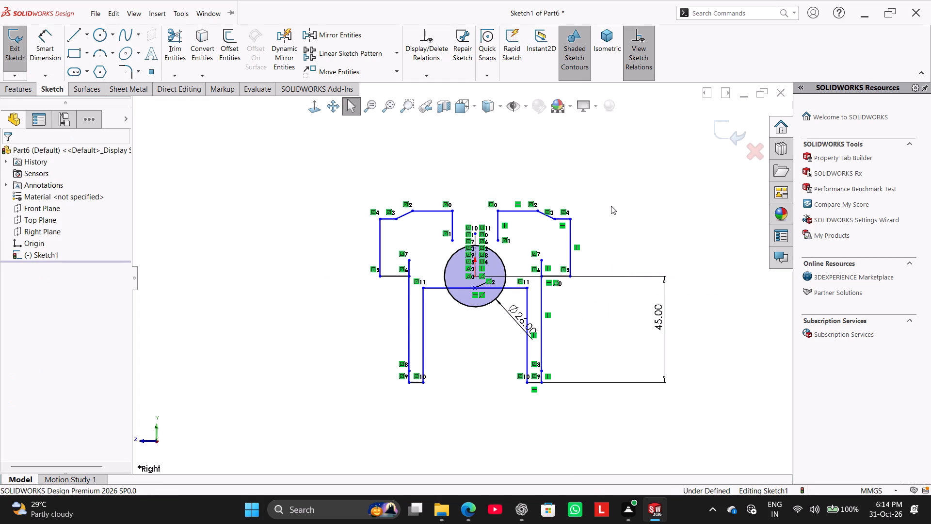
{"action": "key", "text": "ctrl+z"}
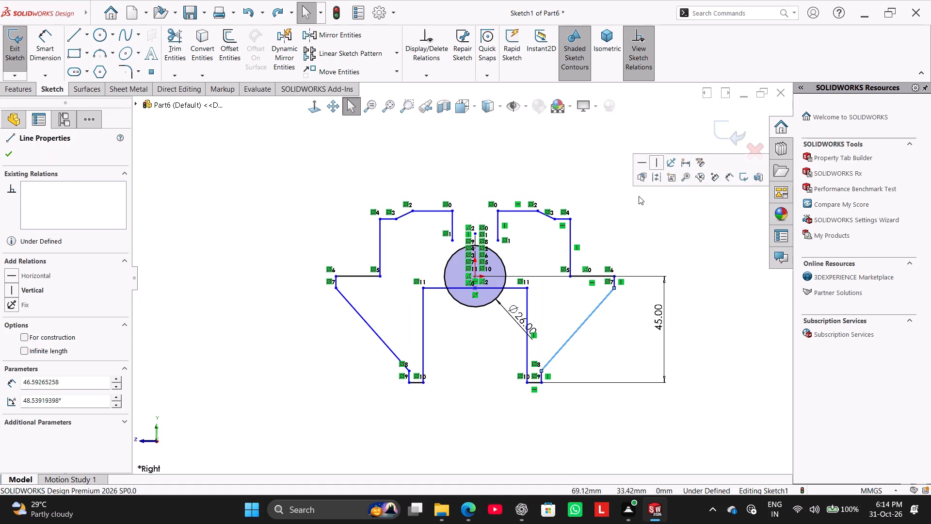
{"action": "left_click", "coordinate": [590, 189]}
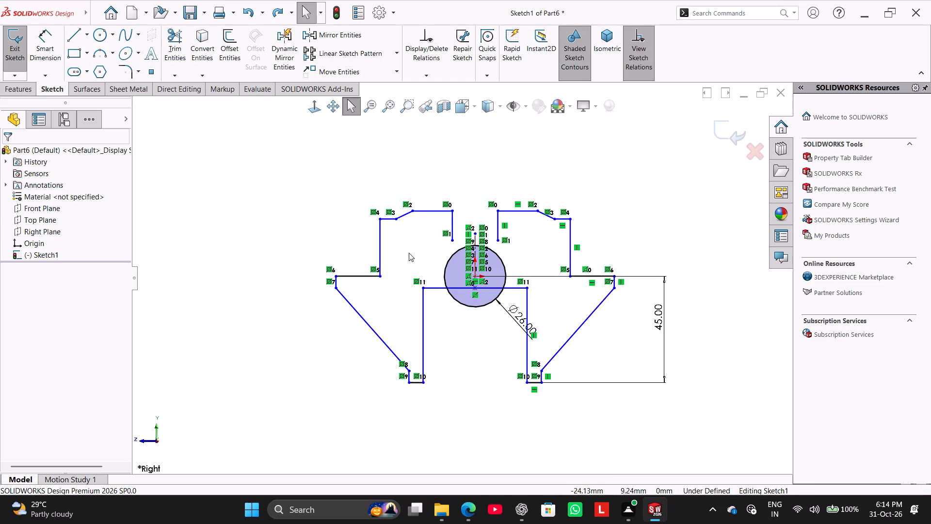
Dimension the vertical height from the right foot's bottom edge to its outer upper corner as 5 mm.
{"action": "left_click", "coordinate": [47, 50]}
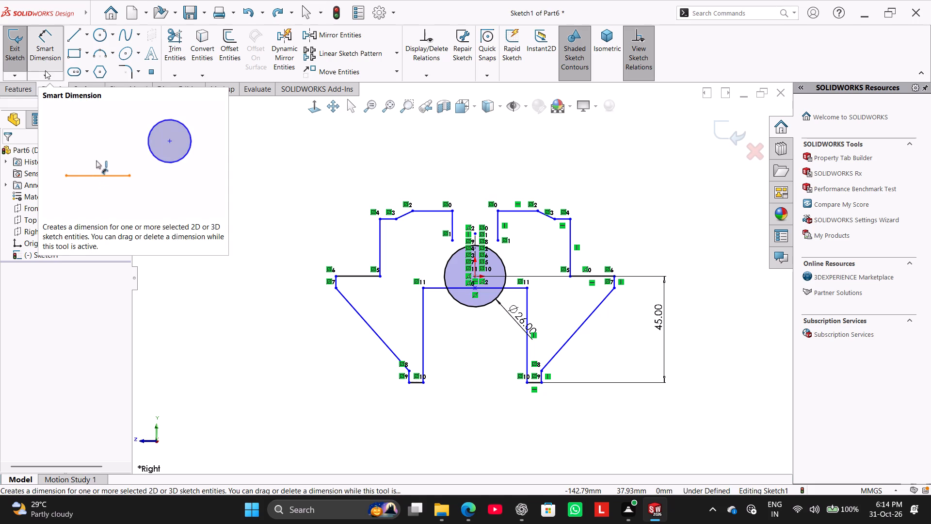
{"action": "left_click", "coordinate": [536, 379]}
{"action": "left_click", "coordinate": [536, 384]}
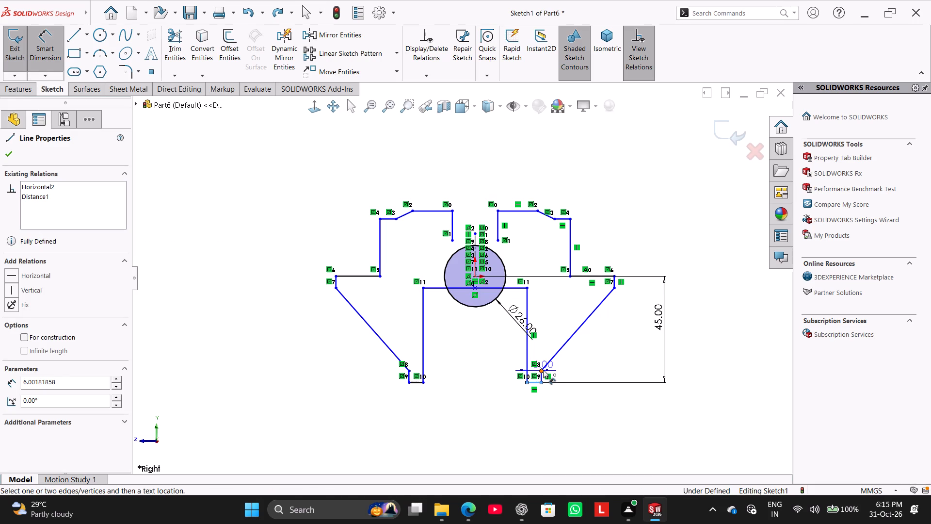
{"action": "left_click", "coordinate": [542, 370]}
{"action": "left_click", "coordinate": [589, 376]}
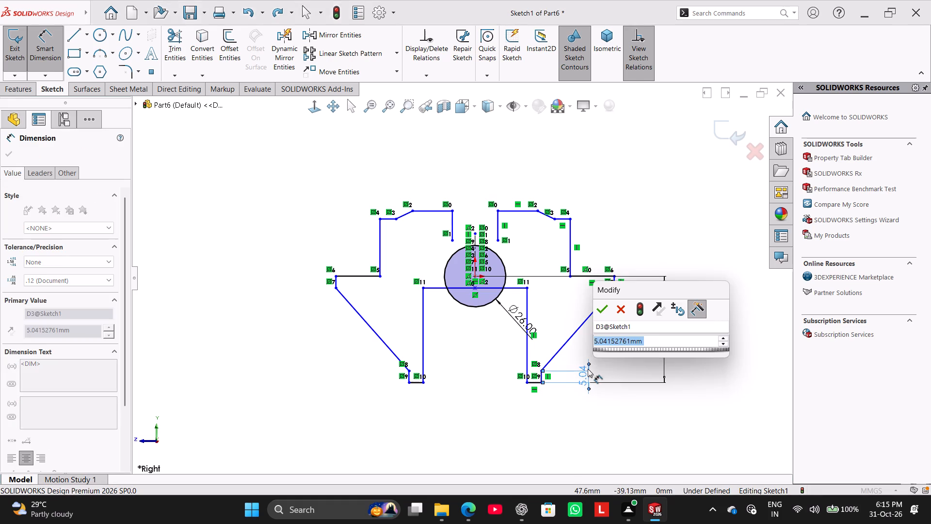
{"action": "key", "text": "5"}
{"action": "key", "text": "Return"}
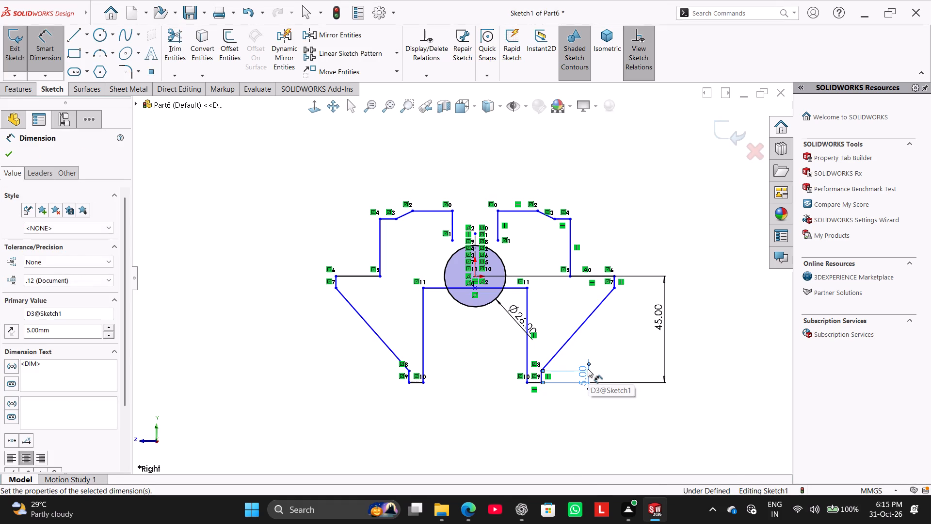
{"action": "right_click", "coordinate": [642, 229]}
{"action": "left_click", "coordinate": [660, 260]}
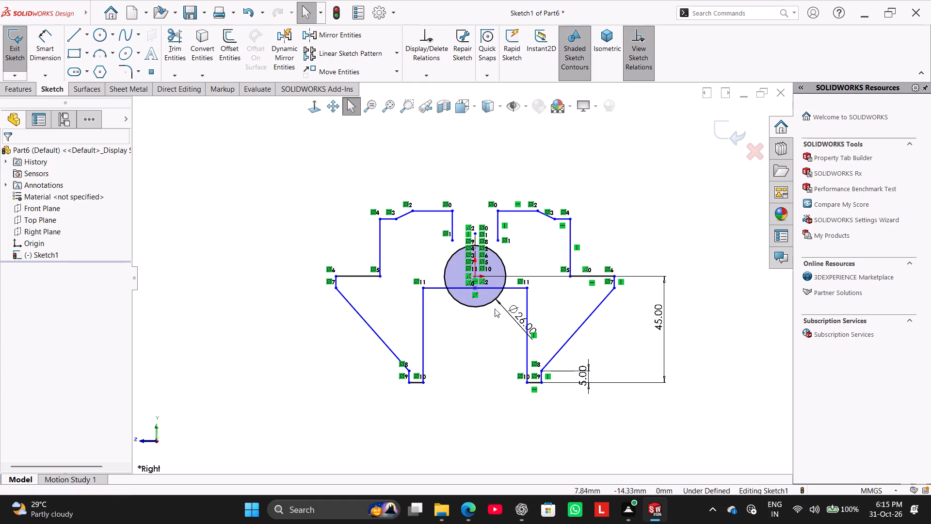
Move the central horizontal line down to about 6.5 mm above the bottom edges of the feet.
{"action": "left_click_drag", "start_coordinate": [507, 289], "coordinate": [506, 367]}
{"action": "left_click", "coordinate": [291, 414]}
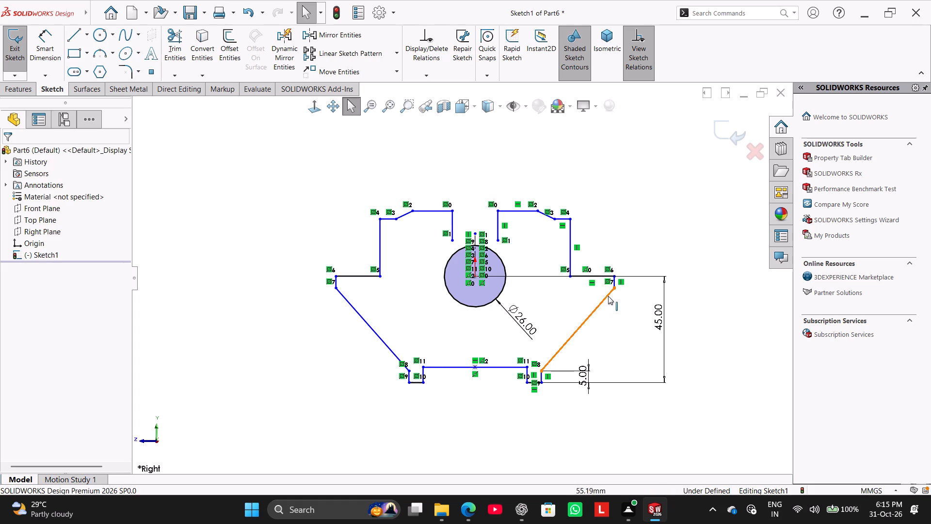
Move the right slanted line's outer end straight down to about 38.5 mm below the origin.
{"action": "left_click_drag", "start_coordinate": [614, 287], "coordinate": [613, 358]}
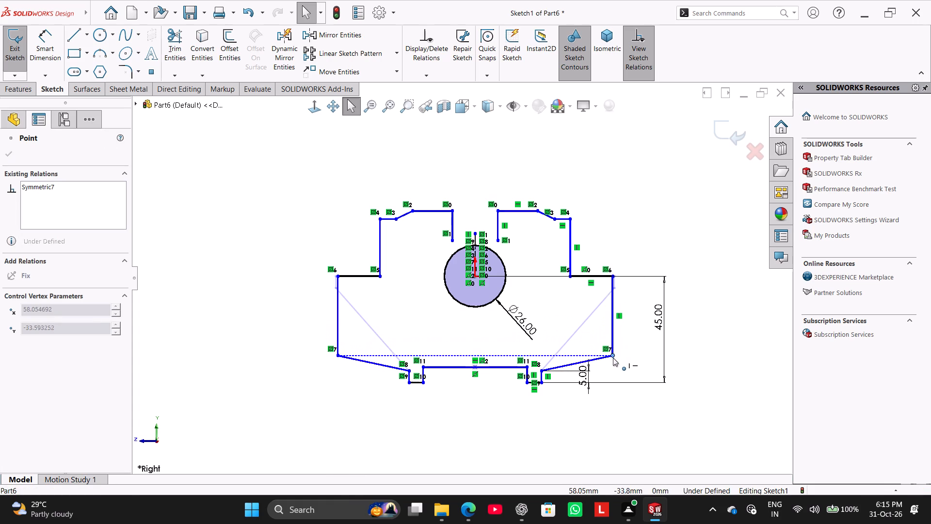
{"action": "left_click_drag", "start_coordinate": [613, 358], "coordinate": [614, 366]}
{"action": "left_click", "coordinate": [273, 321]}
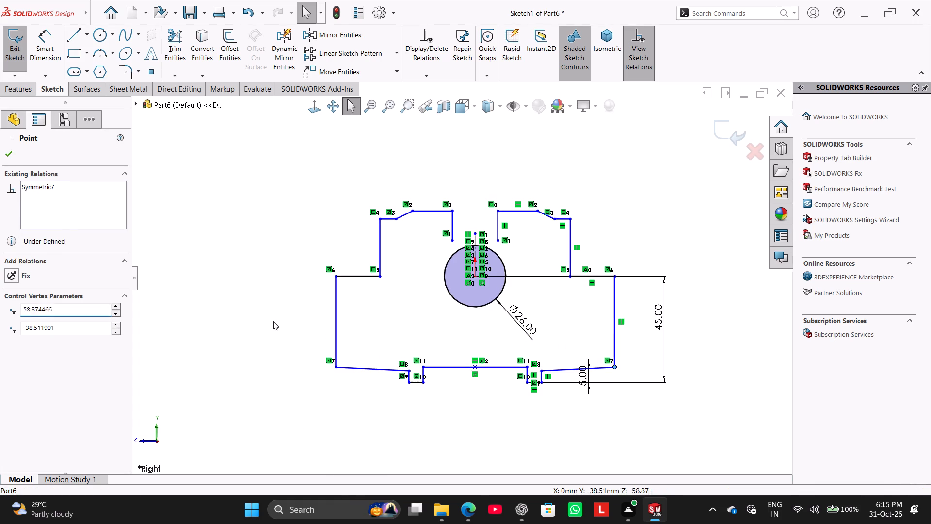
Make the slightly slanted line outside the left foot horizontal.
{"action": "scroll", "coordinate": [404, 377], "scroll_direction": "down", "scroll_amount": 3}
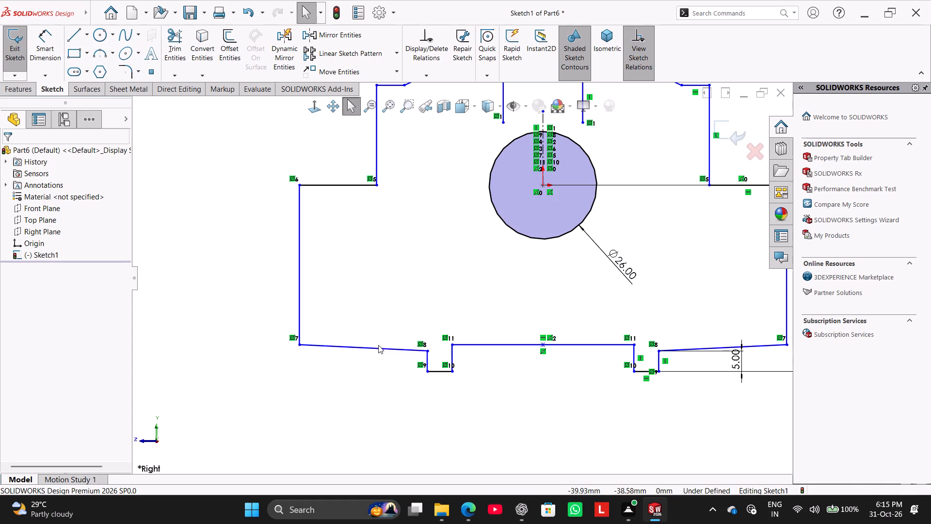
{"action": "left_click", "coordinate": [381, 351]}
{"action": "left_click", "coordinate": [412, 309]}
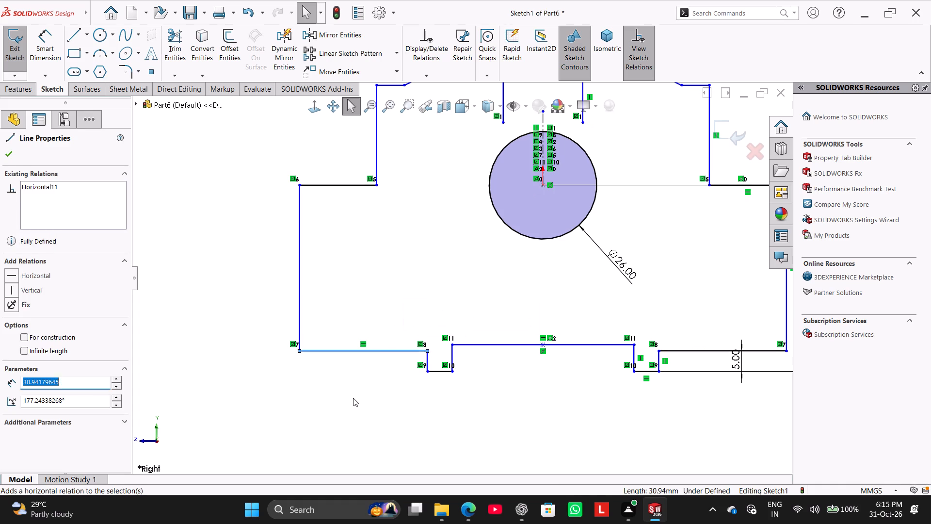
{"action": "left_click", "coordinate": [353, 398]}
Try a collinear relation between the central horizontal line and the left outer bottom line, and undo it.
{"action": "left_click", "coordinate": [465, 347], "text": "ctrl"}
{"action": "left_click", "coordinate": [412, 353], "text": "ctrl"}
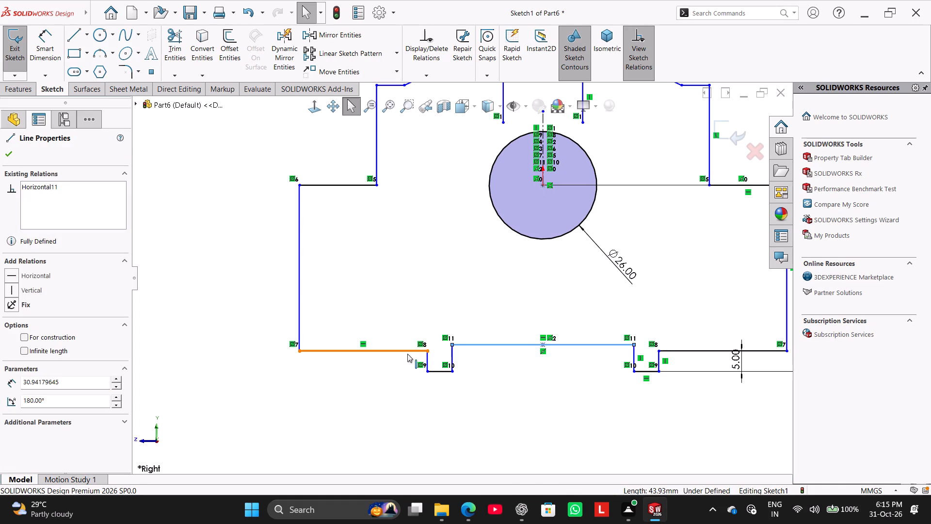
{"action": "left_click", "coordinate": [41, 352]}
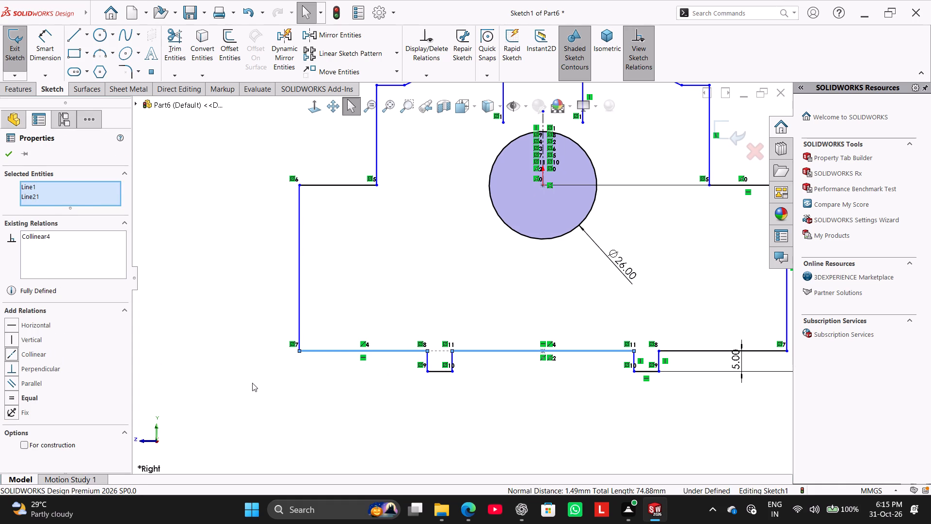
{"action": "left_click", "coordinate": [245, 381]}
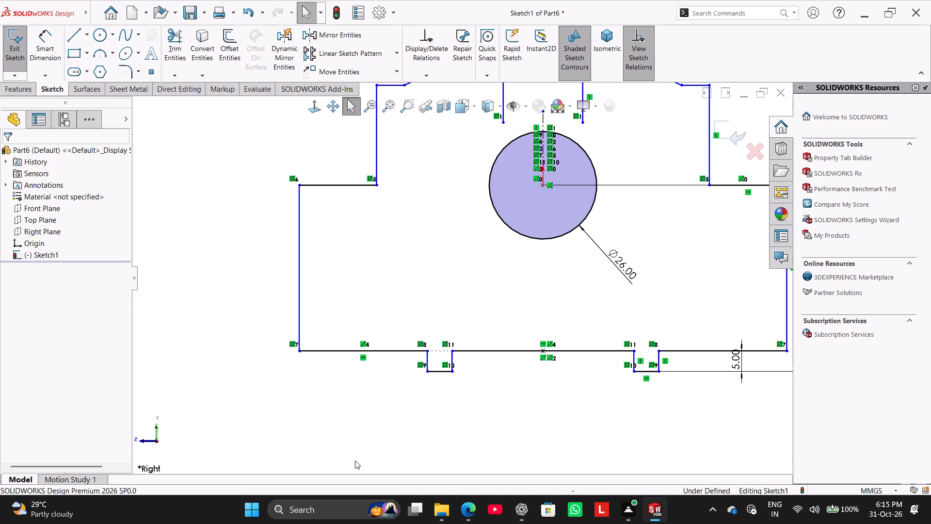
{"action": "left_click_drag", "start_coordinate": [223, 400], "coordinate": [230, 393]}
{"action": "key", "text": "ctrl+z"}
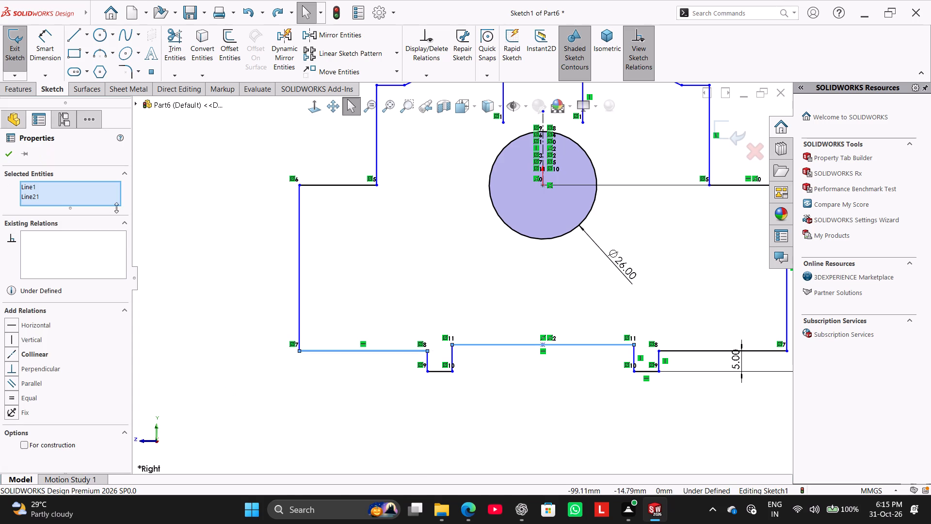
Dimension the vertical distance from the left foot's bottom edge to the central horizontal line as 20 mm.
{"action": "left_click", "coordinate": [31, 53]}
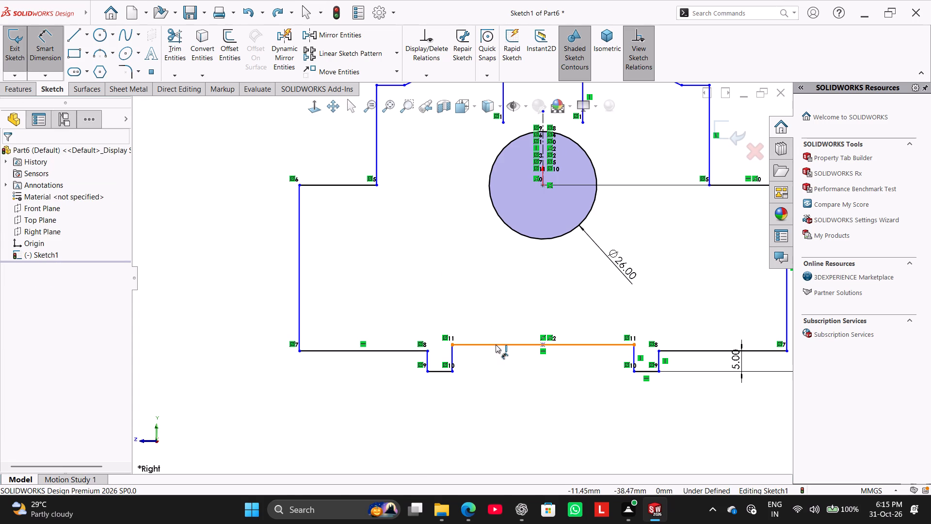
{"action": "left_click", "coordinate": [496, 344]}
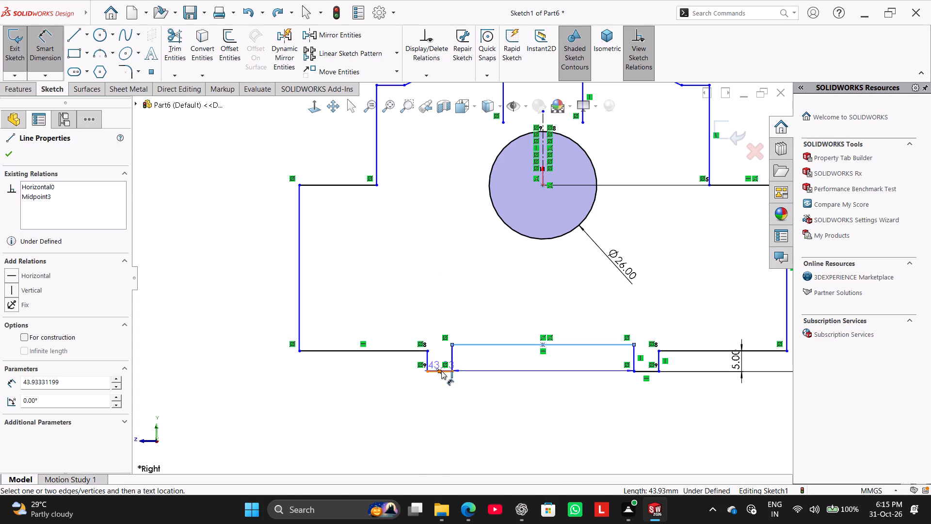
{"action": "left_click", "coordinate": [441, 371]}
{"action": "left_click", "coordinate": [503, 356]}
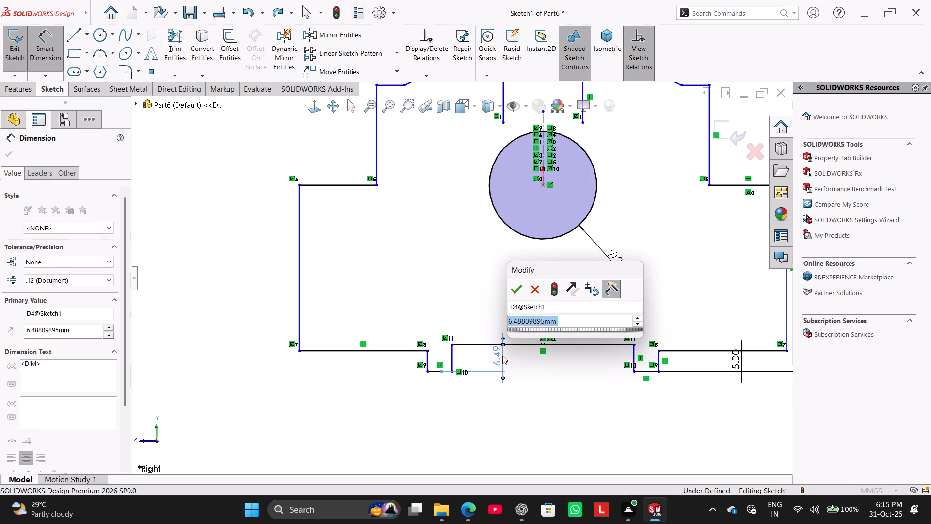
{"action": "type", "text": "20"}
{"action": "key", "text": "Return"}
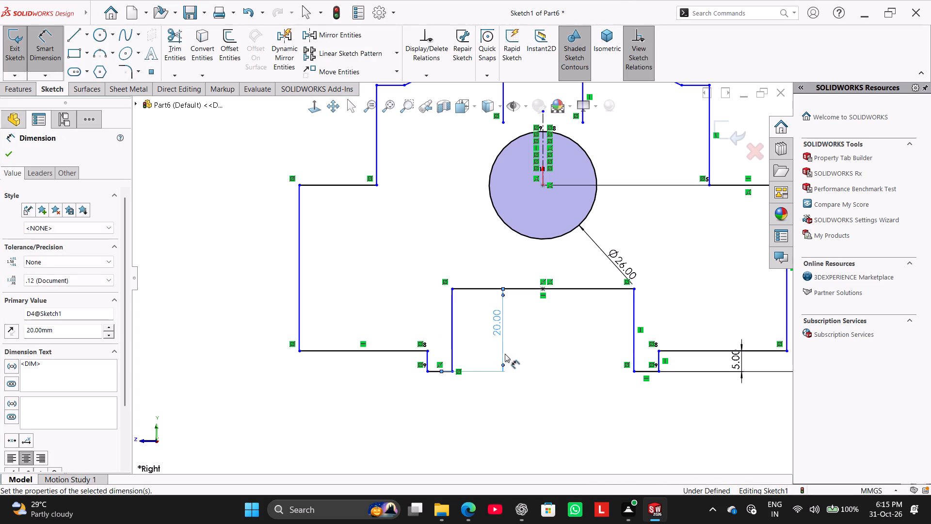
{"action": "right_click", "coordinate": [223, 287]}
{"action": "left_click", "coordinate": [262, 318]}
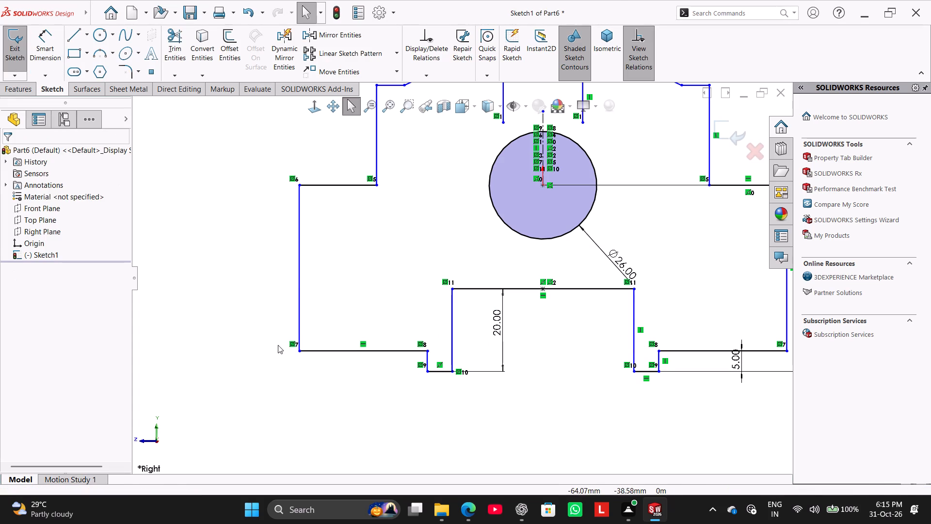
Dimension the length of the right outer bottom line as 25 mm.
{"action": "left_click", "coordinate": [46, 58]}
{"action": "scroll", "coordinate": [663, 360], "scroll_direction": "up", "scroll_amount": 2}
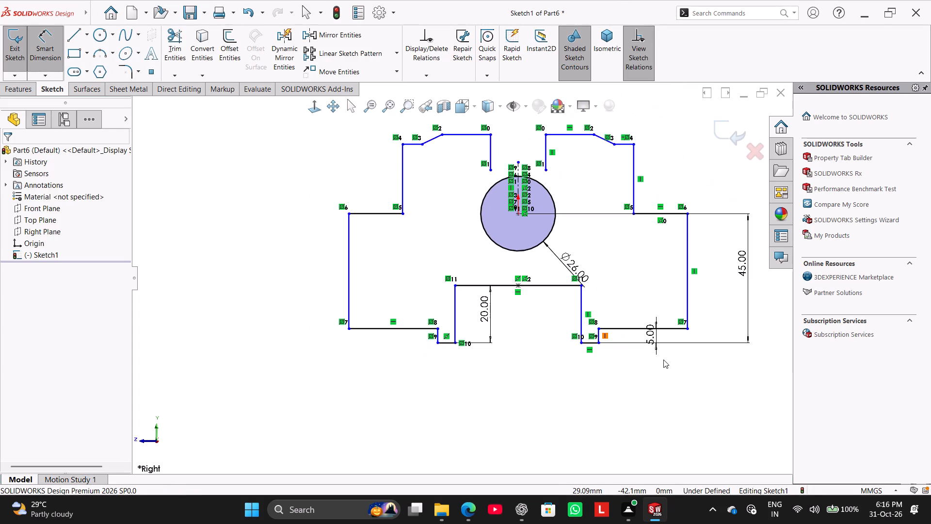
{"action": "left_click", "coordinate": [679, 329]}
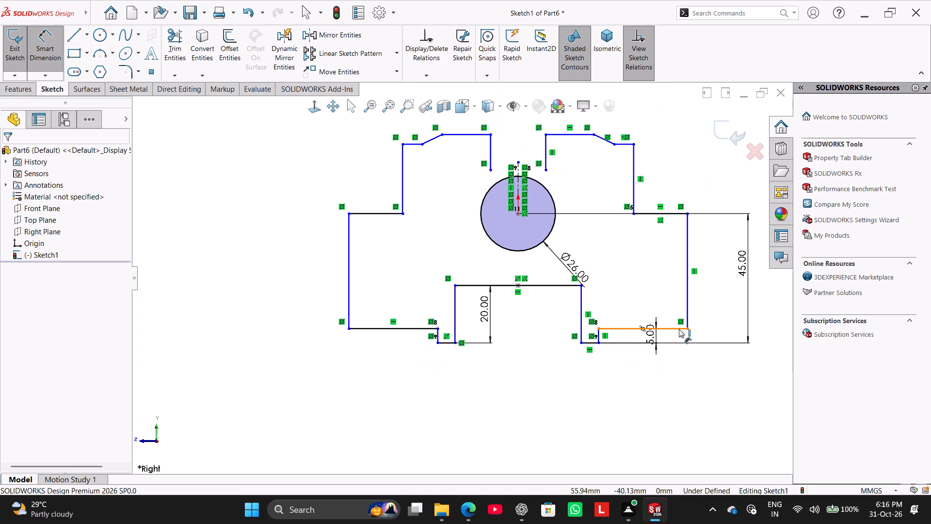
{"action": "left_click", "coordinate": [642, 368]}
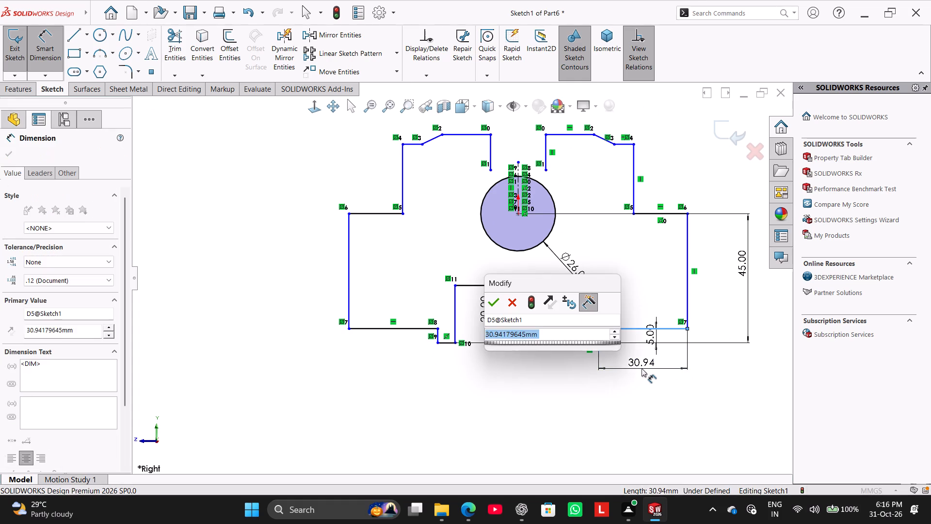
{"action": "type", "text": "25"}
{"action": "key", "text": "Return"}
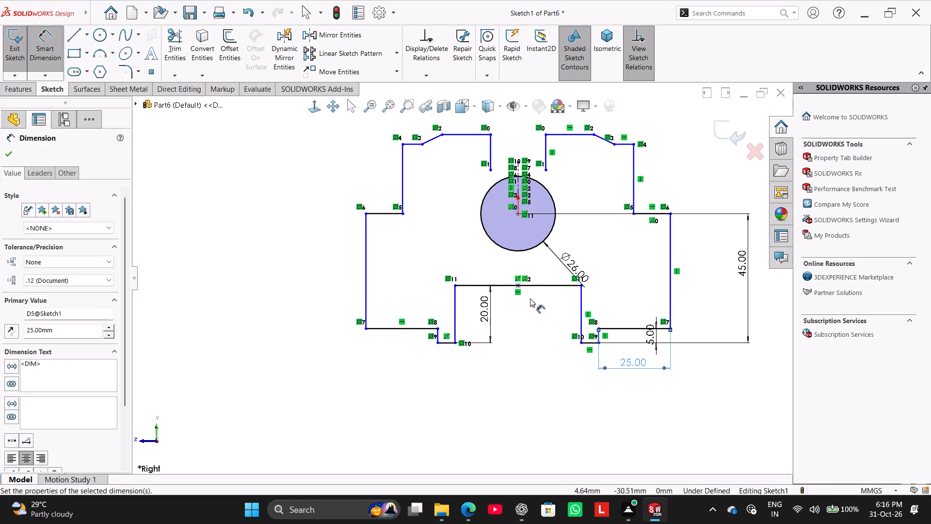
Dimension the length of the central horizontal line between the feet as 40 mm.
{"action": "left_click", "coordinate": [540, 285]}
{"action": "left_click", "coordinate": [526, 367]}
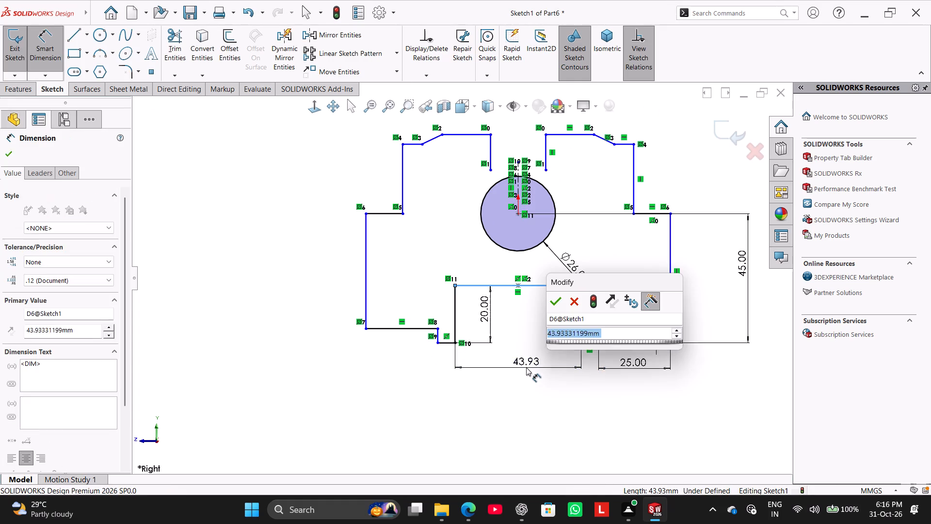
{"action": "type", "text": "40"}
{"action": "key", "text": "Return"}
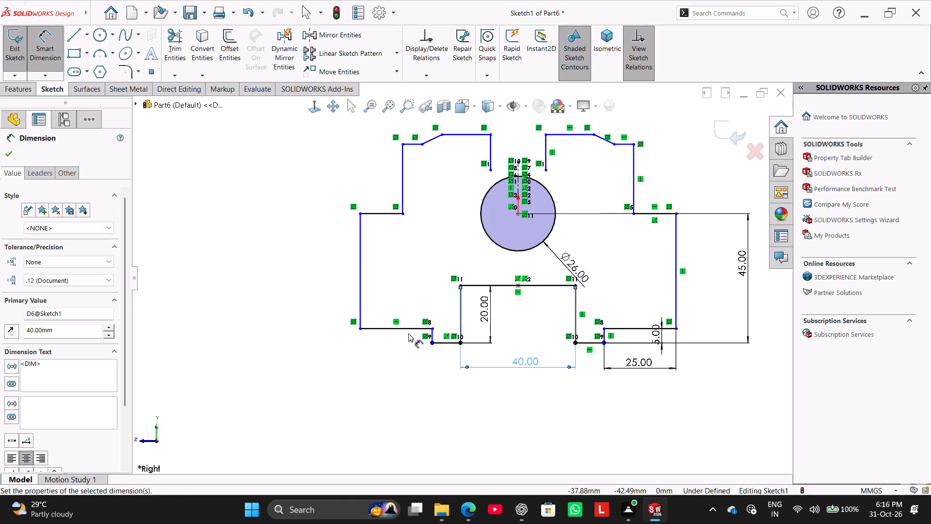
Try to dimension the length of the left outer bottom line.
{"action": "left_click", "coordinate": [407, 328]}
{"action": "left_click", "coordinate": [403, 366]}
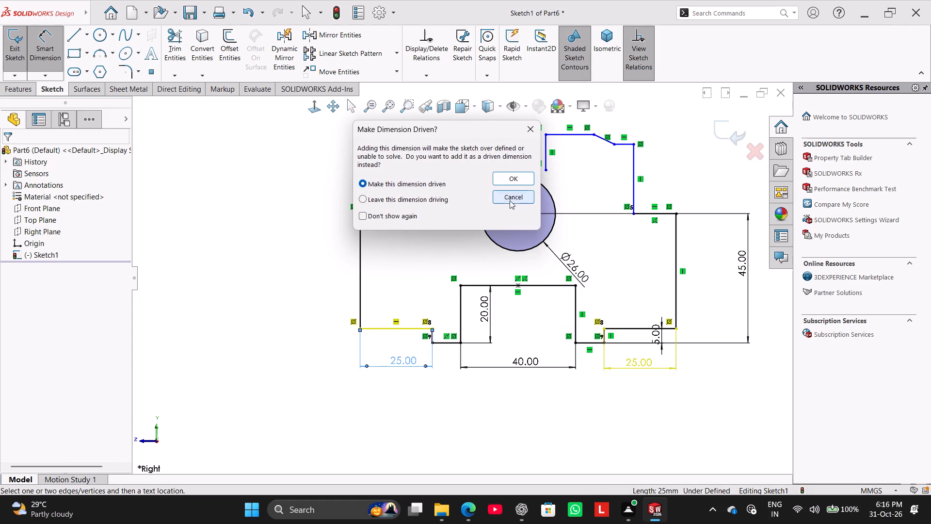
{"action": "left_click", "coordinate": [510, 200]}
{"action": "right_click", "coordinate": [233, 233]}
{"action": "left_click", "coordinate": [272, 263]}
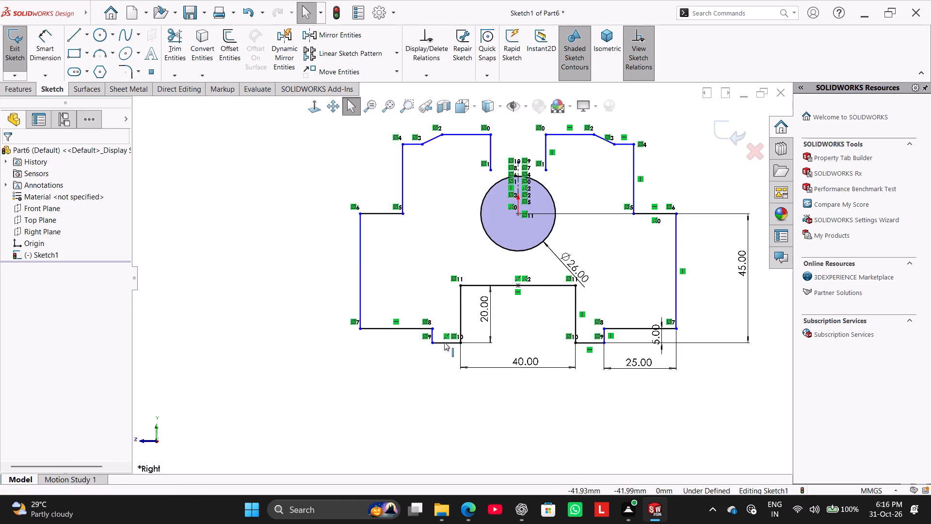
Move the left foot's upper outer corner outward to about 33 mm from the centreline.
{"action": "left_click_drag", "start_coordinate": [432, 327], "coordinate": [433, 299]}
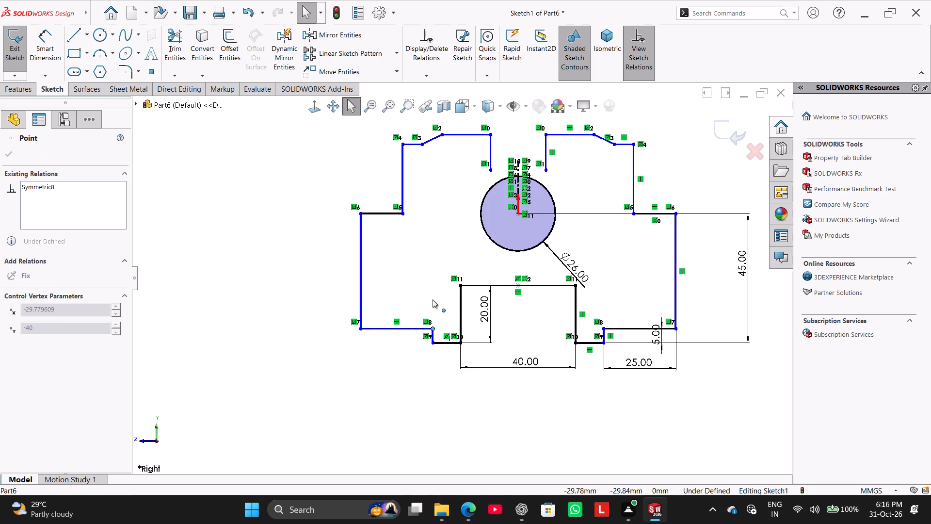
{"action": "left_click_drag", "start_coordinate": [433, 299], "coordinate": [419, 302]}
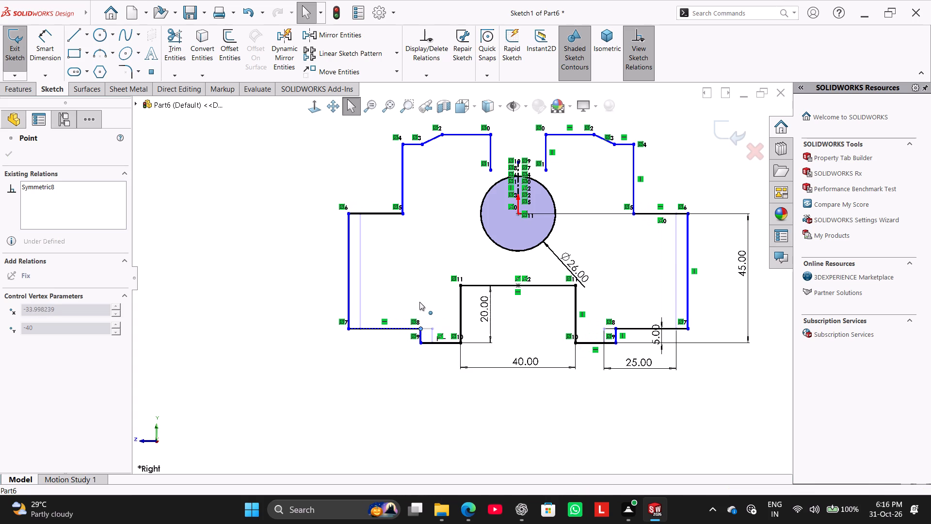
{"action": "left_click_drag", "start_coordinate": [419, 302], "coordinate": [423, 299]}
Dimension the overall width between the left and right outer vertical lines as 110 mm.
{"action": "left_click", "coordinate": [41, 52]}
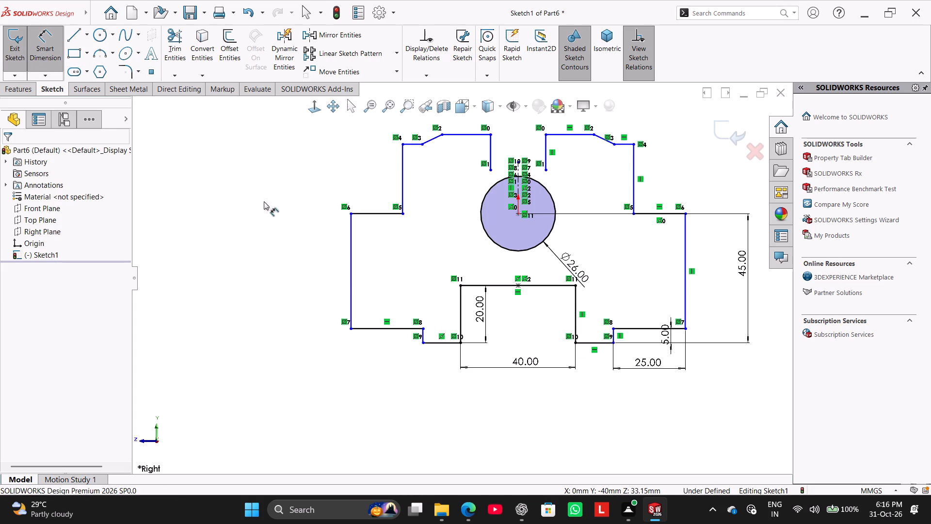
{"action": "left_click", "coordinate": [347, 281]}
{"action": "left_click", "coordinate": [351, 286]}
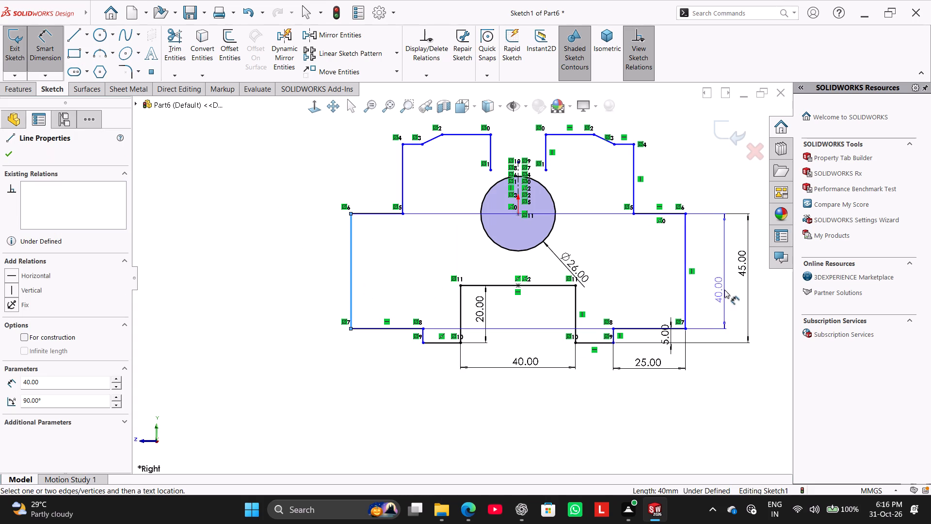
{"action": "left_click", "coordinate": [684, 302]}
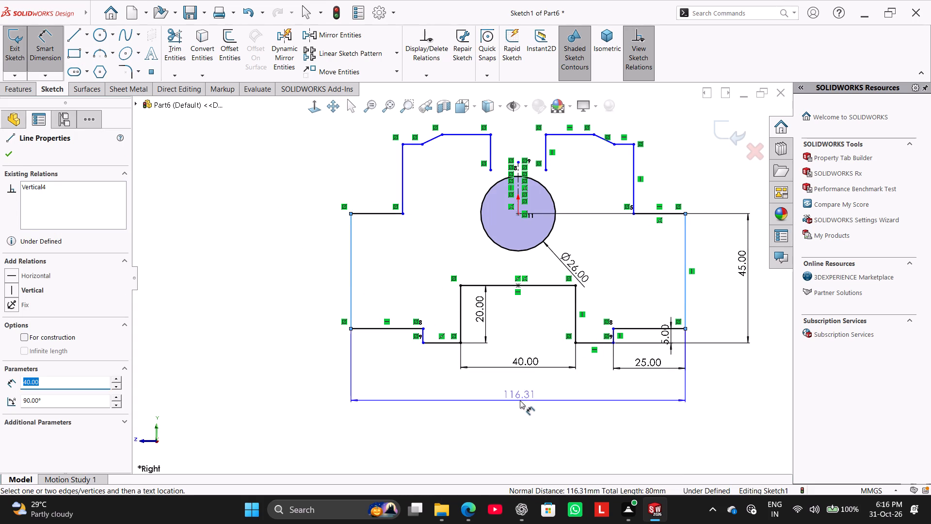
{"action": "left_click", "coordinate": [520, 400]}
{"action": "type", "text": "110"}
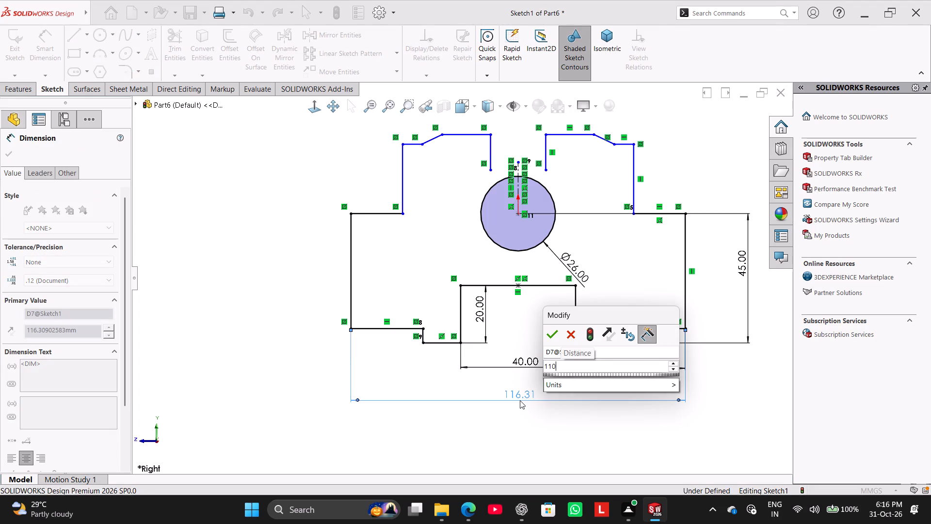
{"action": "key", "text": "Return"}
{"action": "right_click", "coordinate": [239, 301]}
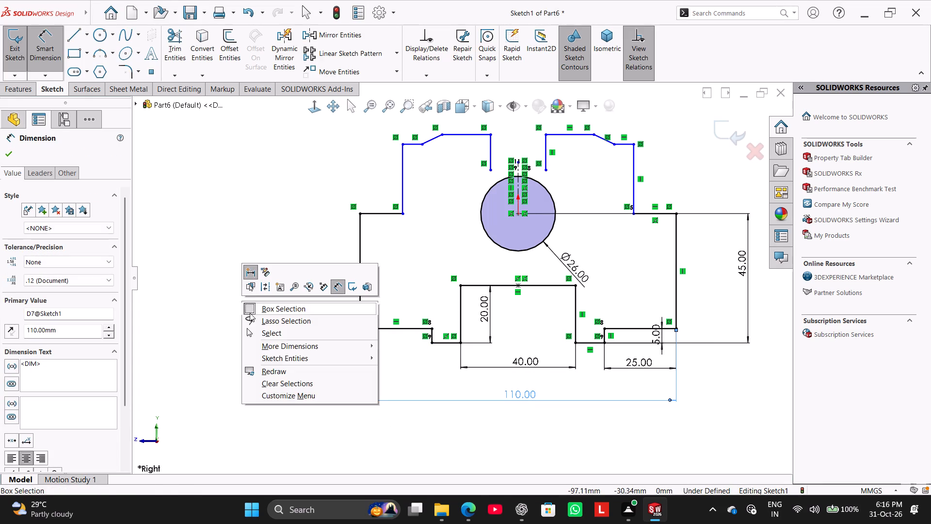
{"action": "left_click", "coordinate": [267, 333]}
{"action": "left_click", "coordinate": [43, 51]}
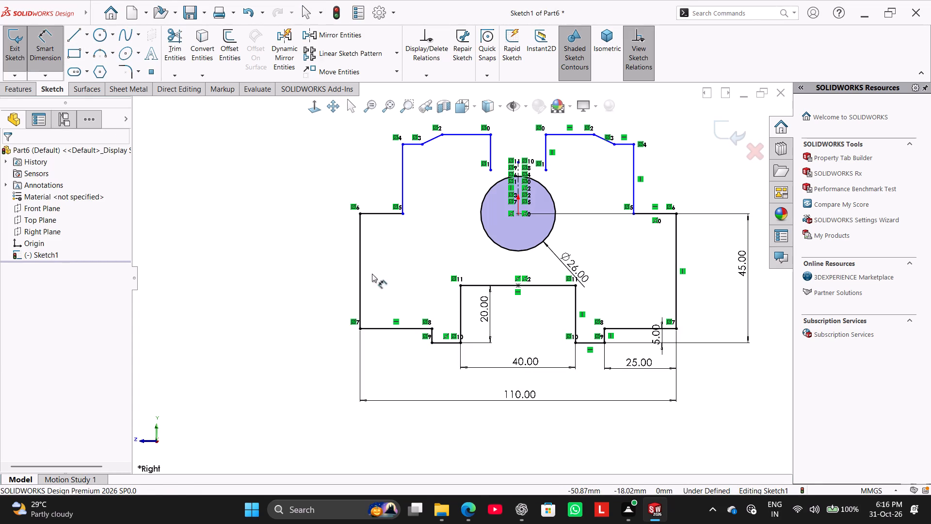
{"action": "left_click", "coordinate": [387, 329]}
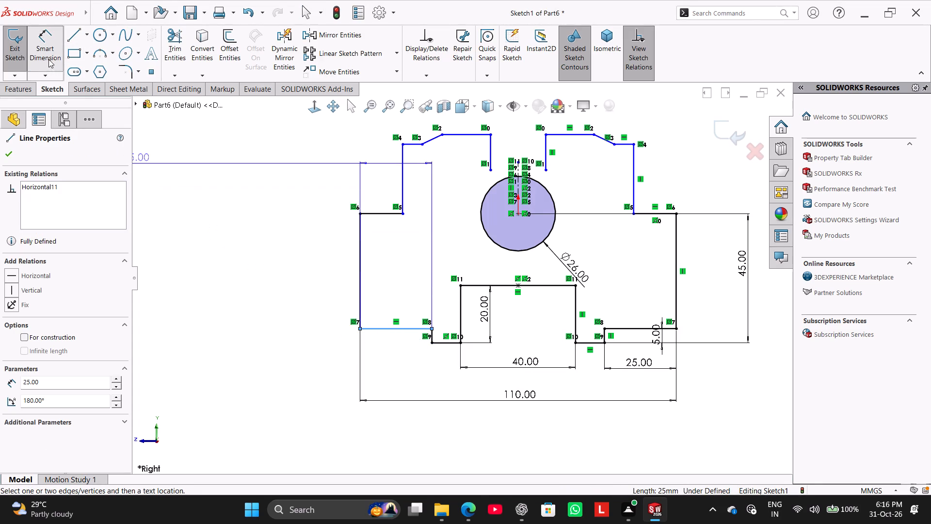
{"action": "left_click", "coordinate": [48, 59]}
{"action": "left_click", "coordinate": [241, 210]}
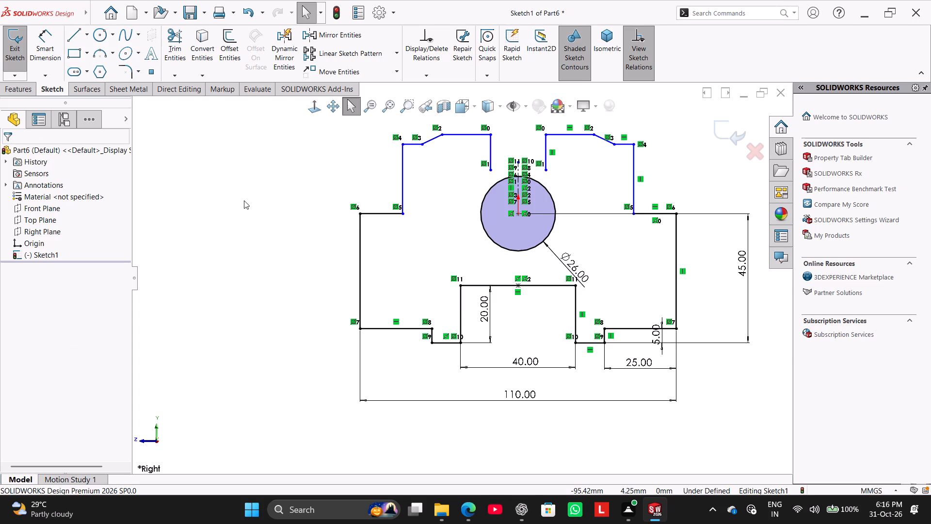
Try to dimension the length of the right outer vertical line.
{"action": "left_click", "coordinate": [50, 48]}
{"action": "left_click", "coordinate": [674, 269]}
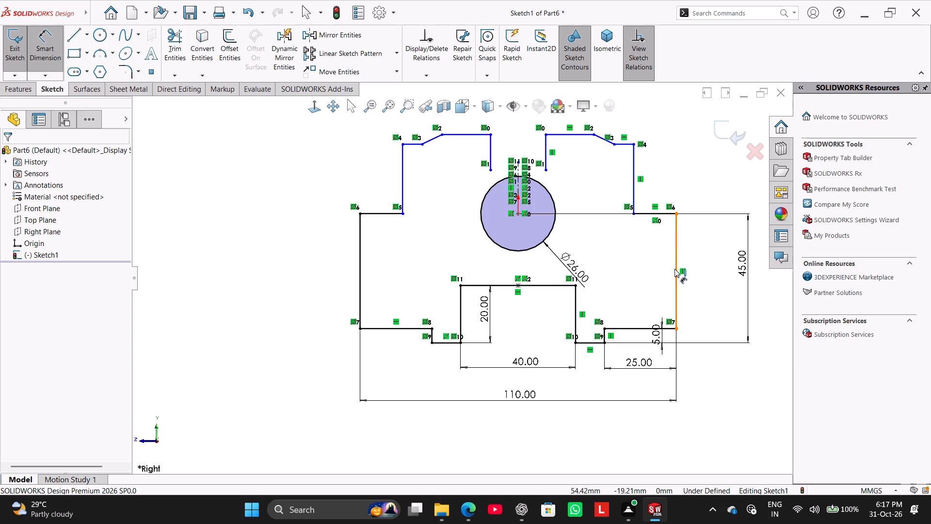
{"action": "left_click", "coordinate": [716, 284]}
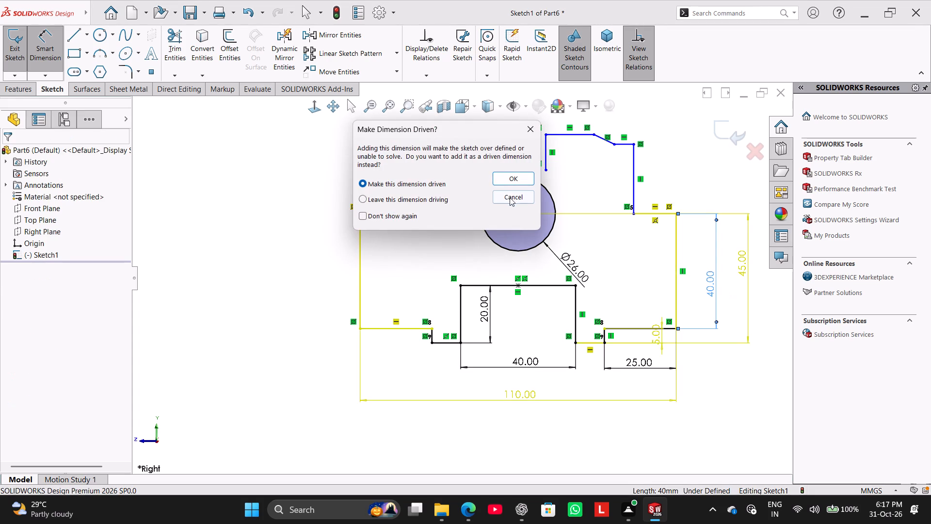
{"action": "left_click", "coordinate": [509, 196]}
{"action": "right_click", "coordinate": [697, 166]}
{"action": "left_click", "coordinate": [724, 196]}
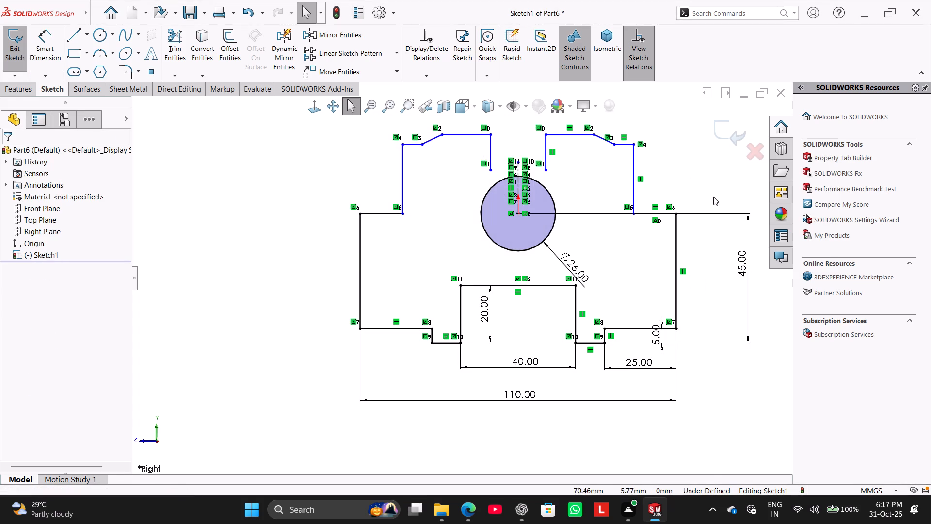
Delete the relation tying the right shoulder line to the origin and lower that line to about 29 mm below the origin.
{"action": "right_click", "coordinate": [654, 219]}
{"action": "left_click", "coordinate": [676, 348]}
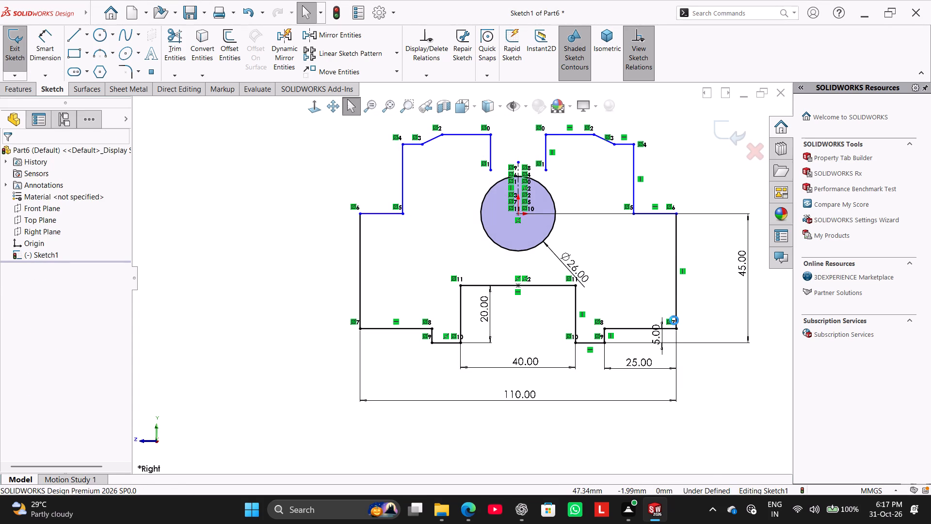
{"action": "left_click_drag", "start_coordinate": [669, 213], "coordinate": [666, 297]}
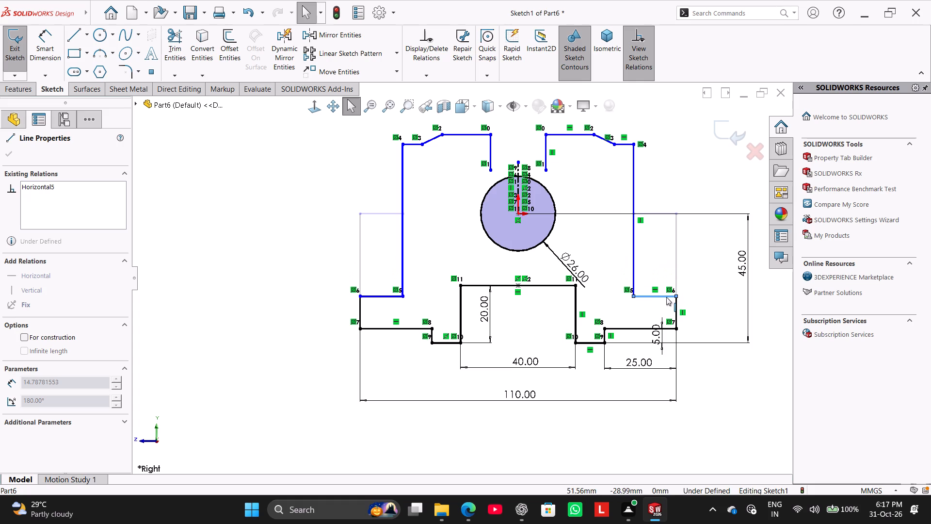
{"action": "left_click_drag", "start_coordinate": [666, 297], "coordinate": [666, 298]}
Dimension the length of the right outer vertical line as 10 mm.
{"action": "left_click", "coordinate": [43, 56]}
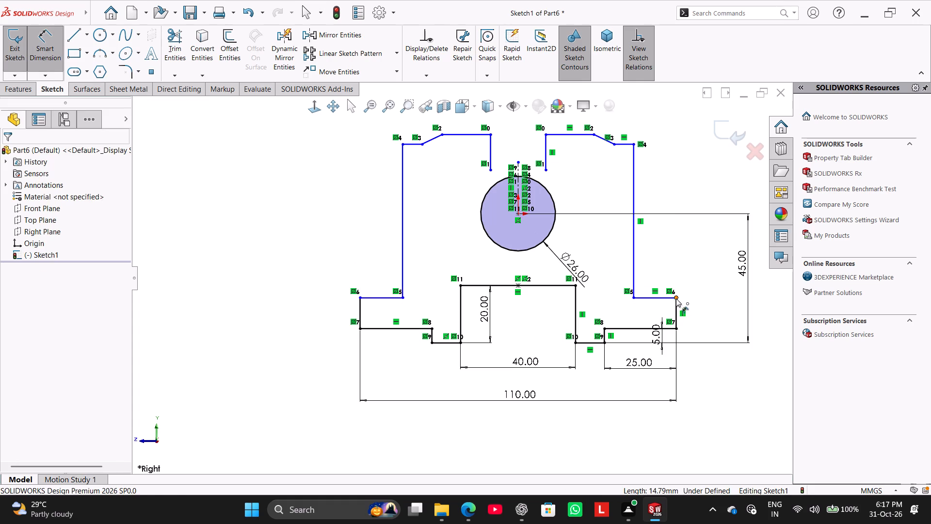
{"action": "left_click", "coordinate": [676, 303]}
{"action": "left_click", "coordinate": [707, 317]}
{"action": "type", "text": "10"}
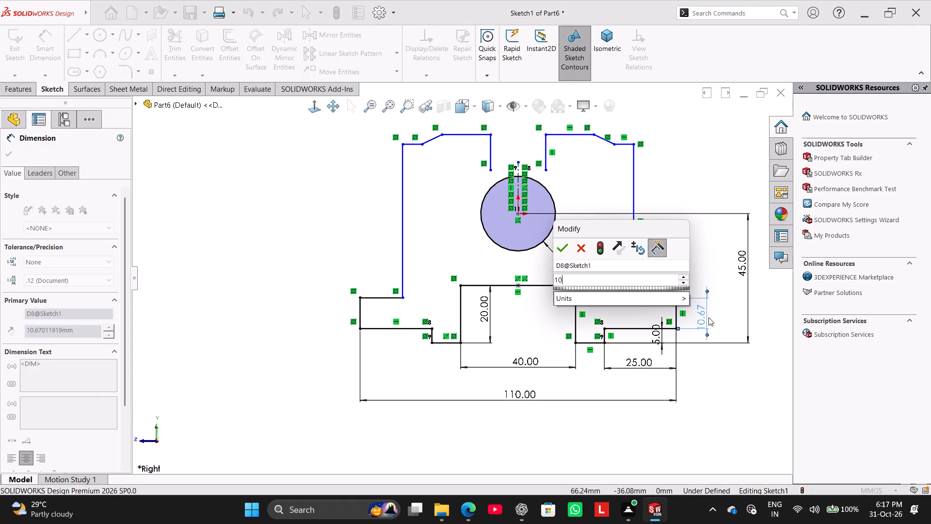
{"action": "key", "text": "Return"}
{"action": "right_click", "coordinate": [354, 213]}
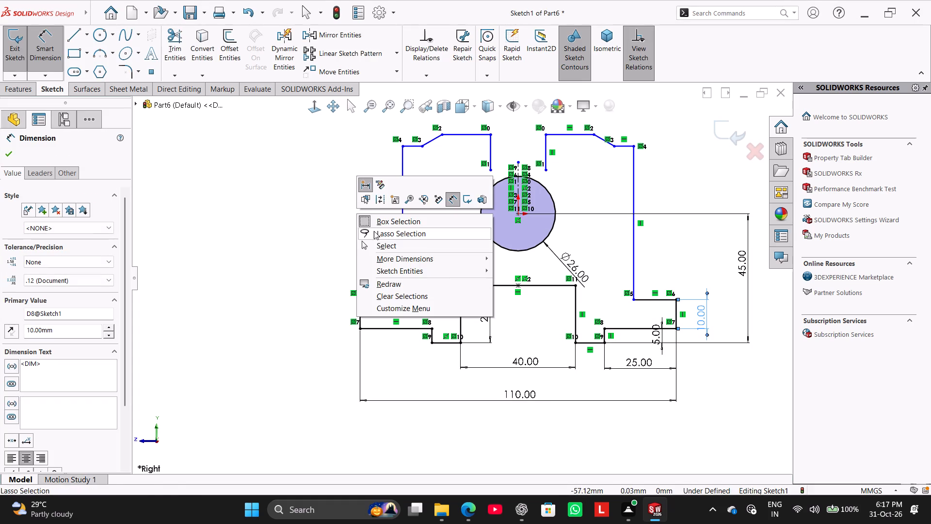
{"action": "left_click", "coordinate": [381, 241]}
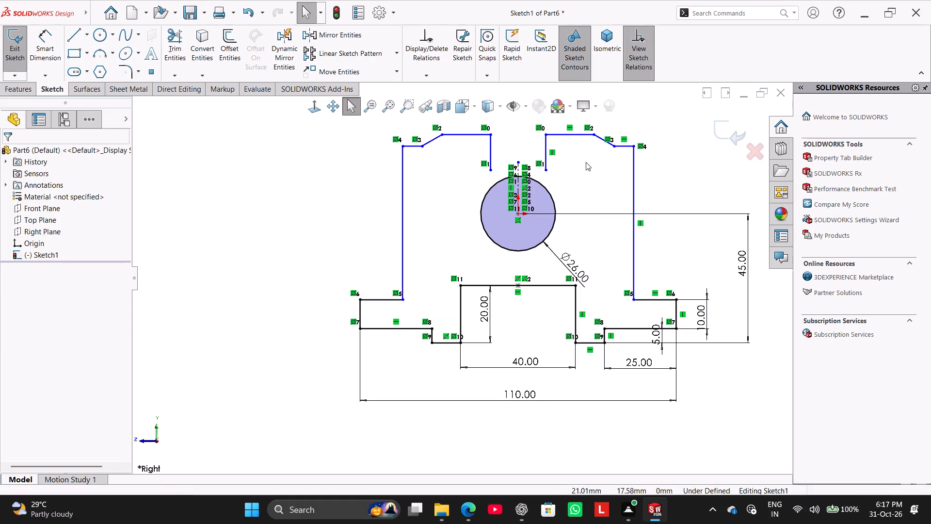
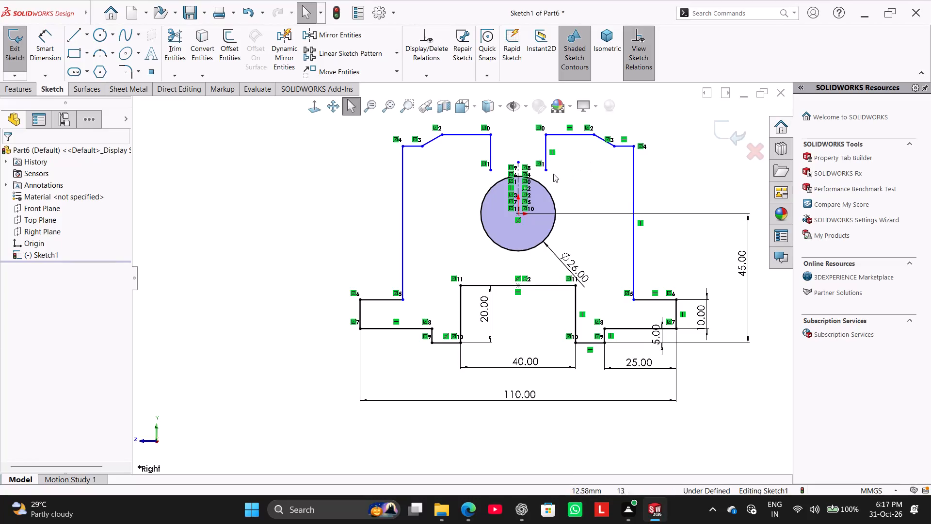
Attach the lower endpoint of the right vertical line above the circle to the 26 mm circle's edge.
{"action": "left_click_drag", "start_coordinate": [545, 169], "coordinate": [545, 185]}
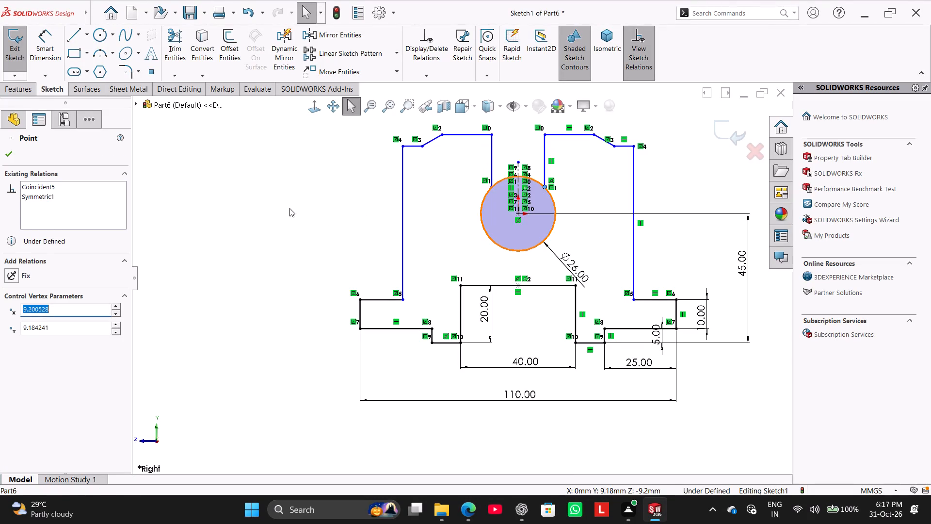
{"action": "left_click", "coordinate": [274, 206]}
{"action": "scroll", "coordinate": [561, 188], "scroll_direction": "down", "scroll_amount": 6}
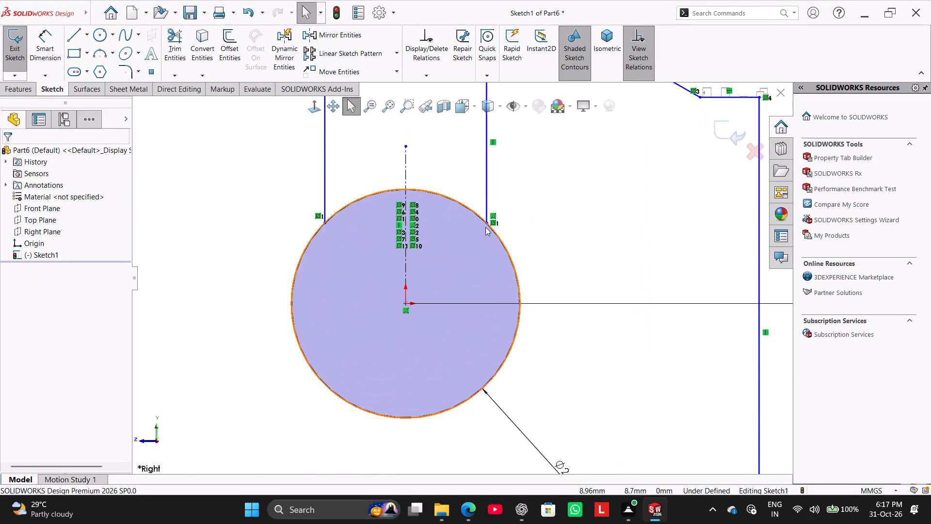
{"action": "left_click_drag", "start_coordinate": [486, 225], "coordinate": [490, 219]}
{"action": "scroll", "coordinate": [458, 237], "scroll_direction": "up", "scroll_amount": 4}
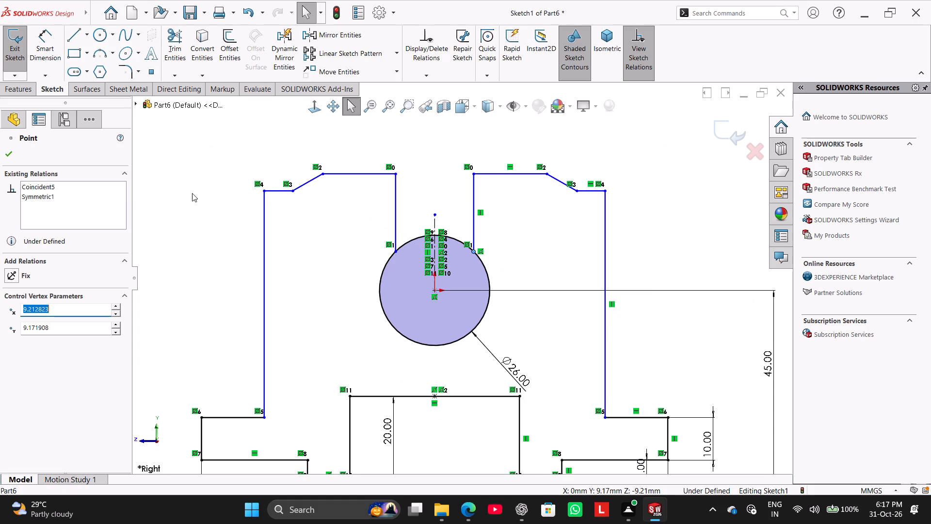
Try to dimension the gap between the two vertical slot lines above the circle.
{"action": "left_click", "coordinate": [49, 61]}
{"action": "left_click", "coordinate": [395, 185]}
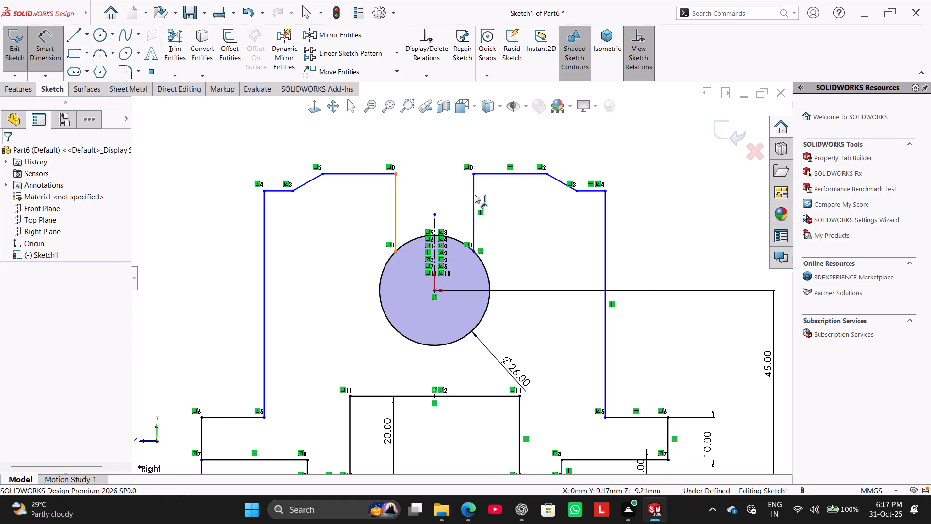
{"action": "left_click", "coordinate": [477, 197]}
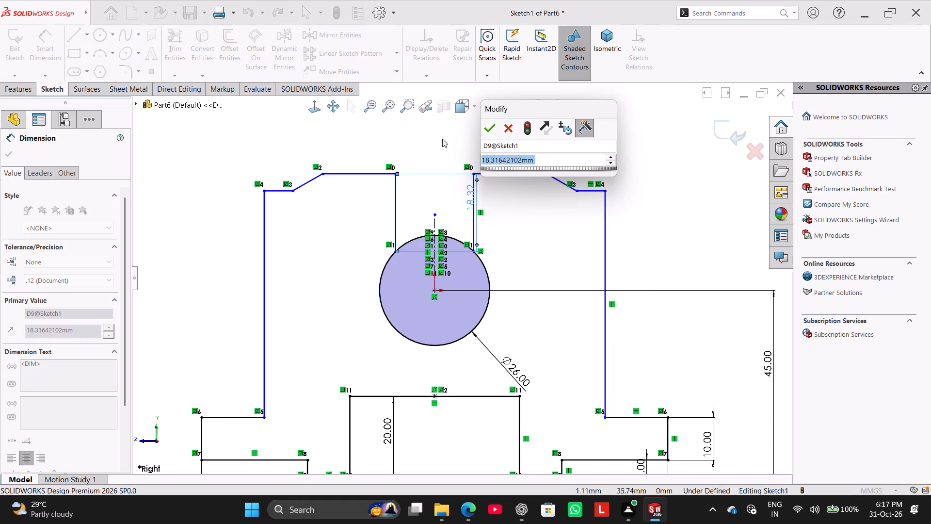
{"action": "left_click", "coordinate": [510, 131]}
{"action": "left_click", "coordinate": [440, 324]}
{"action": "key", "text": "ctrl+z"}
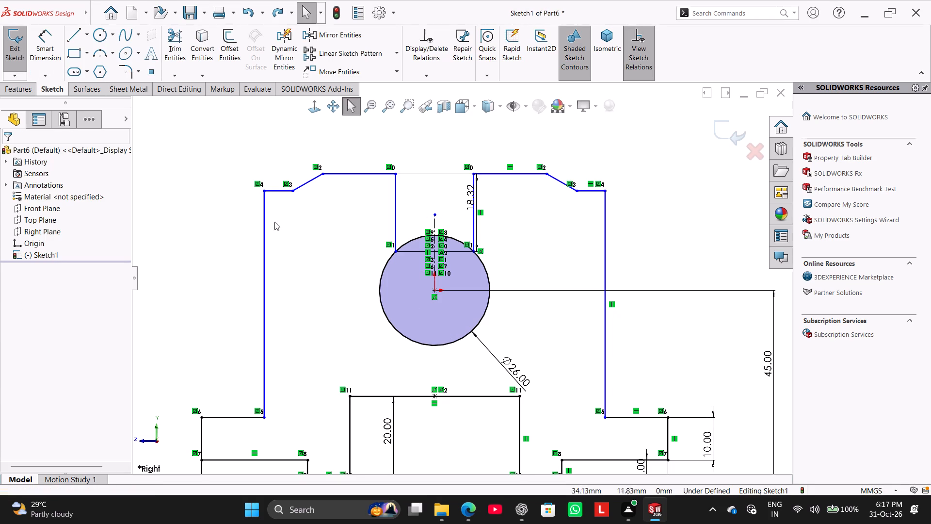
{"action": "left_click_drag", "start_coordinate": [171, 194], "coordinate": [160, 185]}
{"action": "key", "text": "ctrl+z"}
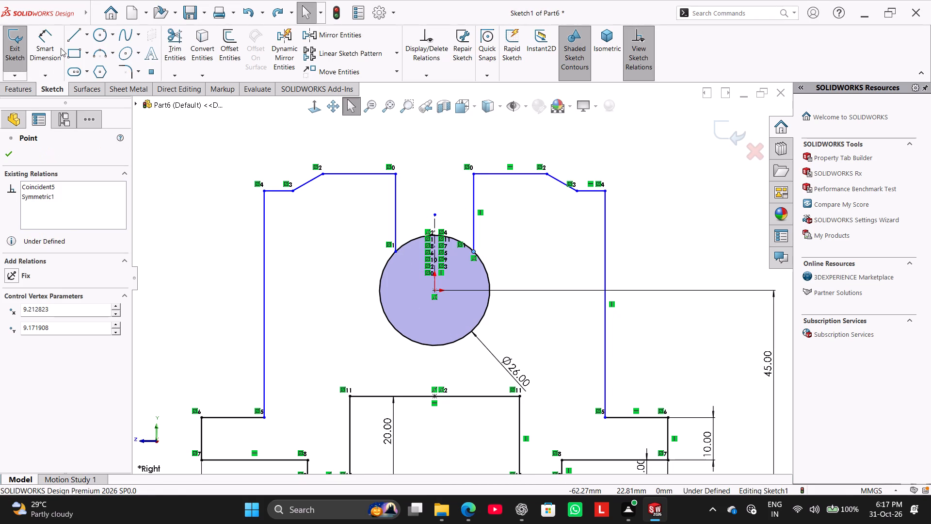
Dimension the gap between the two vertical slot lines above the circle as 15 mm.
{"action": "left_click", "coordinate": [61, 48]}
{"action": "left_click", "coordinate": [397, 205]}
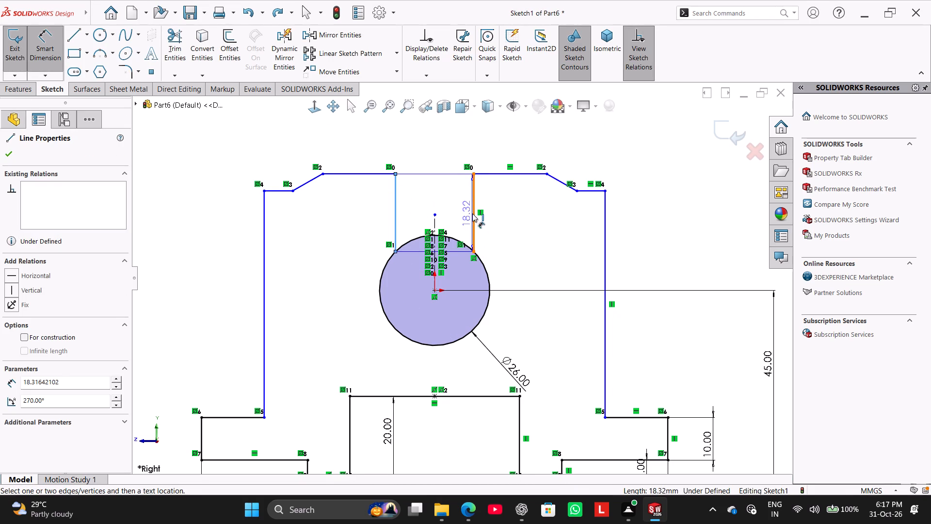
{"action": "left_click", "coordinate": [473, 214]}
{"action": "left_click", "coordinate": [434, 145]}
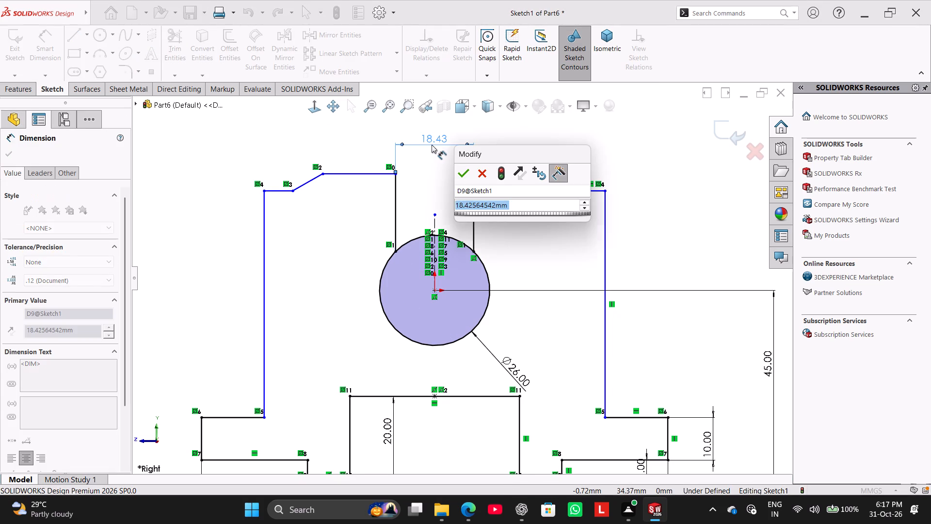
{"action": "key", "text": "1"}
{"action": "key", "text": "5"}
{"action": "key", "text": "Return"}
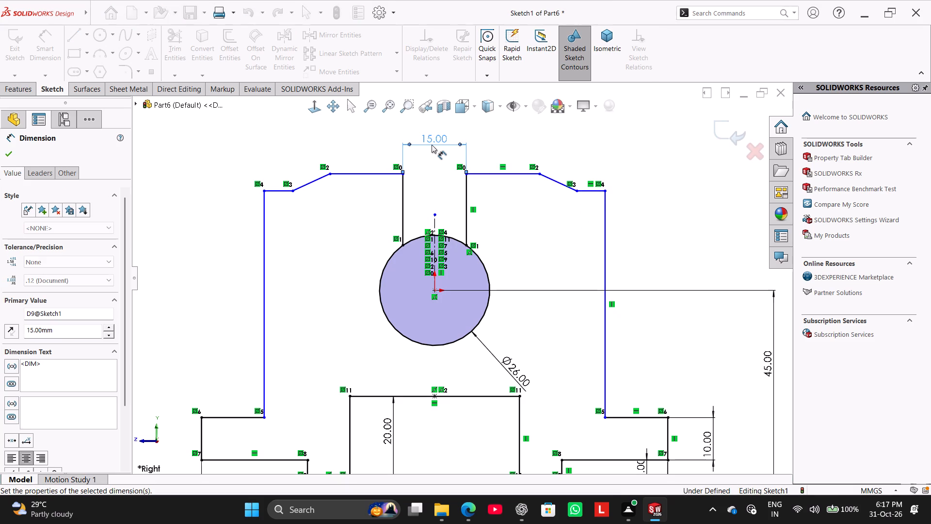
{"action": "right_click", "coordinate": [673, 169]}
{"action": "left_click", "coordinate": [690, 201]}
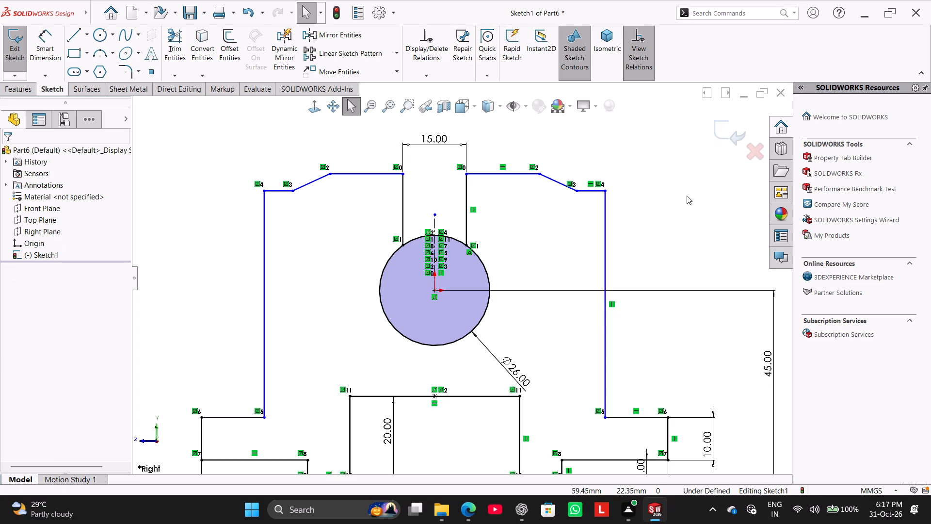
Dimension the height from the profile's bottom line to the short horizontal line at the upper right step as 65 mm.
{"action": "scroll", "coordinate": [708, 301], "scroll_direction": "up", "scroll_amount": 2}
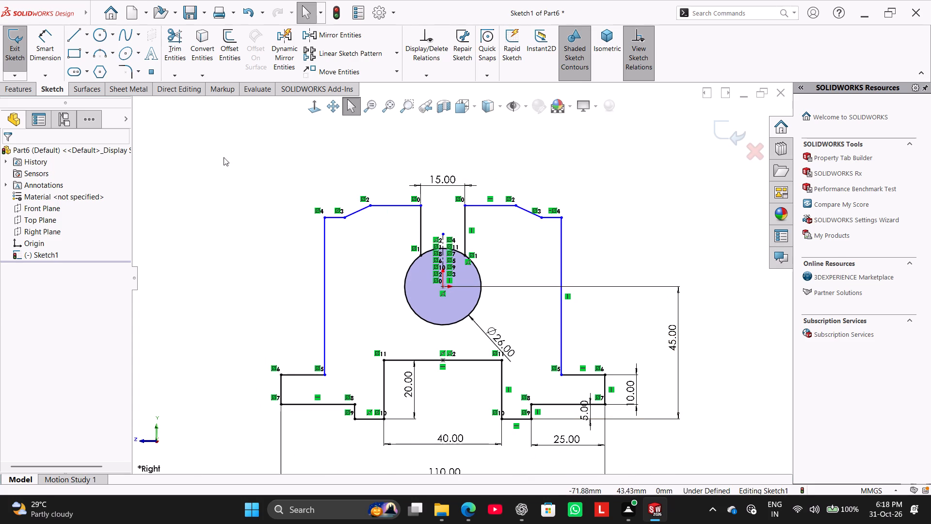
{"action": "left_click", "coordinate": [45, 56]}
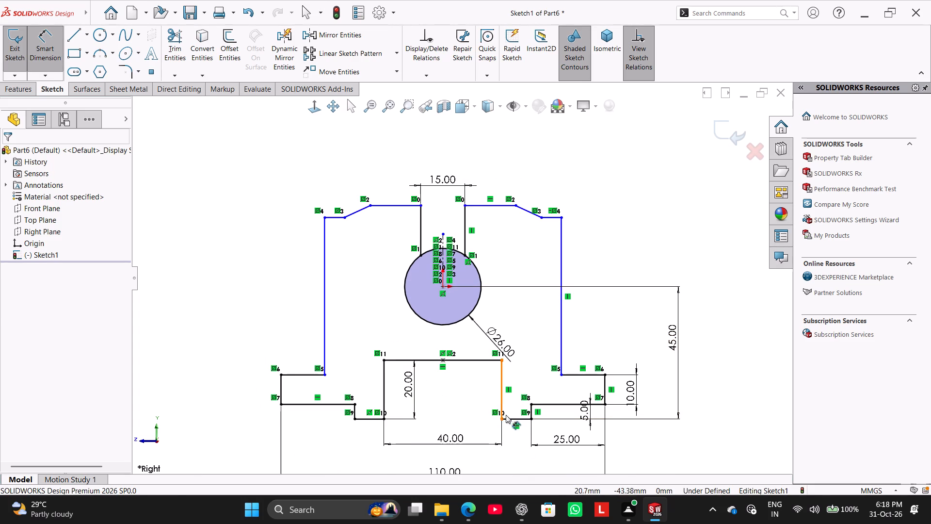
{"action": "left_click", "coordinate": [515, 418]}
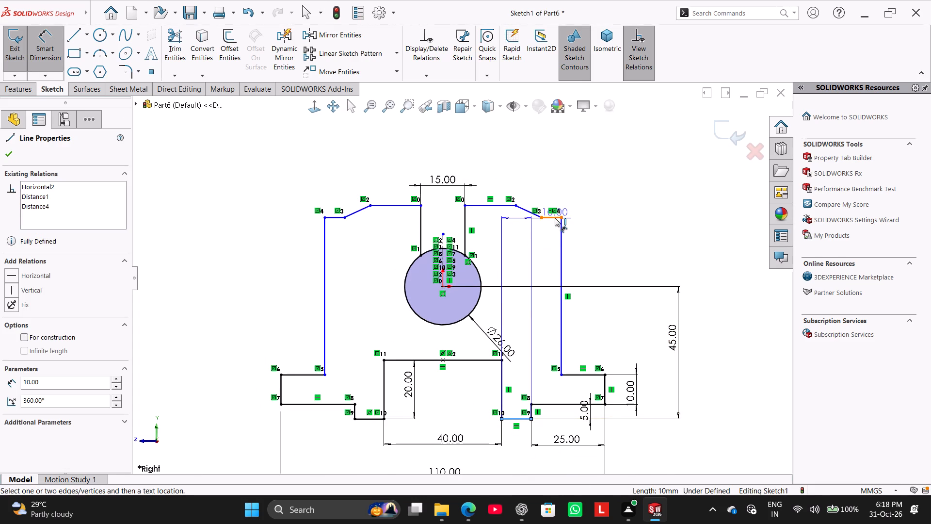
{"action": "left_click", "coordinate": [555, 218]}
{"action": "left_click", "coordinate": [714, 328]}
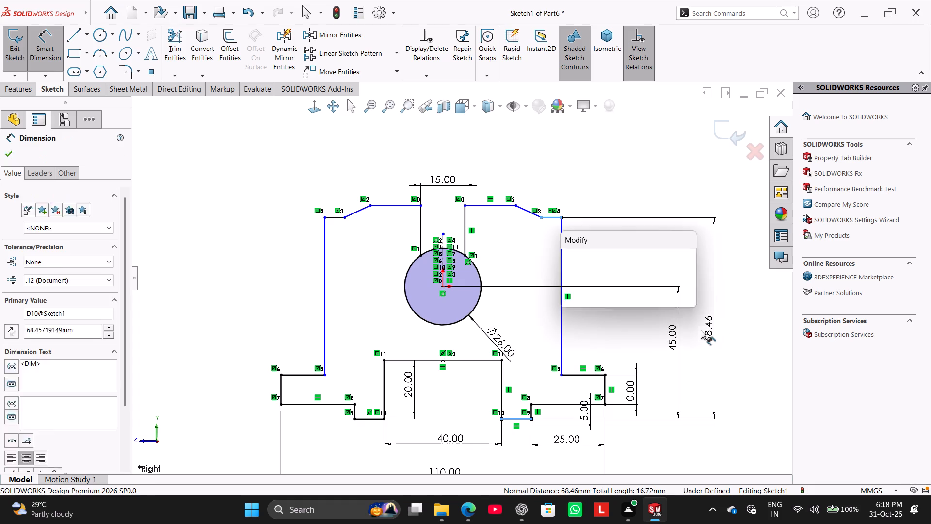
{"action": "type", "text": "65"}
{"action": "key", "text": "Return"}
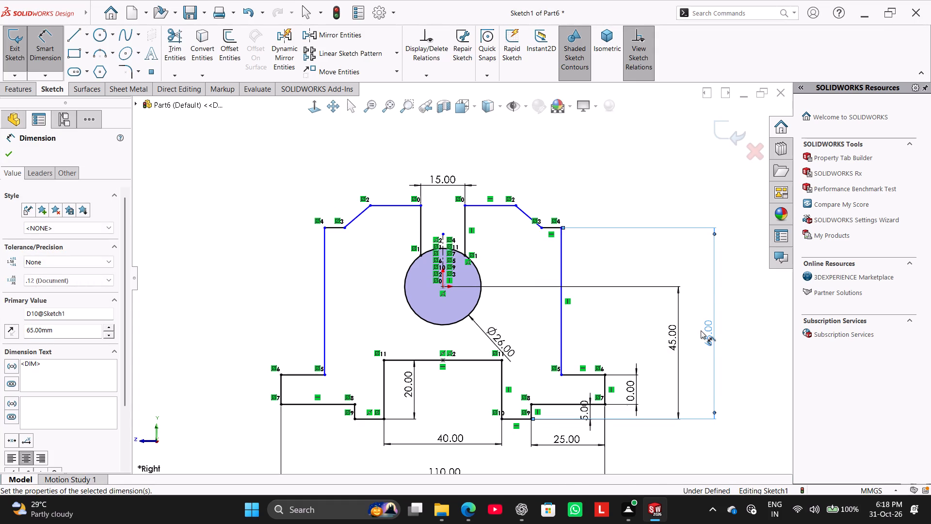
Dimension the overall height from the profile's bottom line to the topmost horizontal line as 75 mm.
{"action": "left_click", "coordinate": [521, 418]}
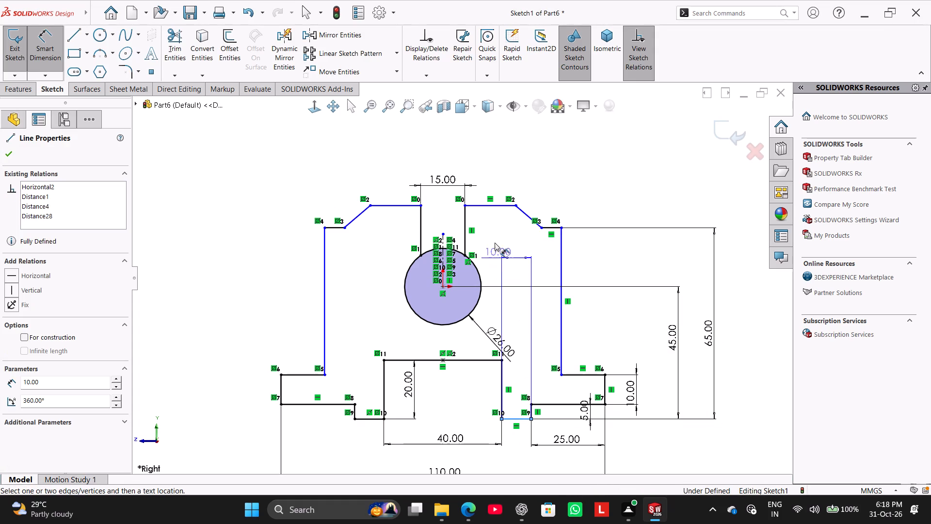
{"action": "left_click", "coordinate": [495, 207]}
{"action": "left_click", "coordinate": [735, 297]}
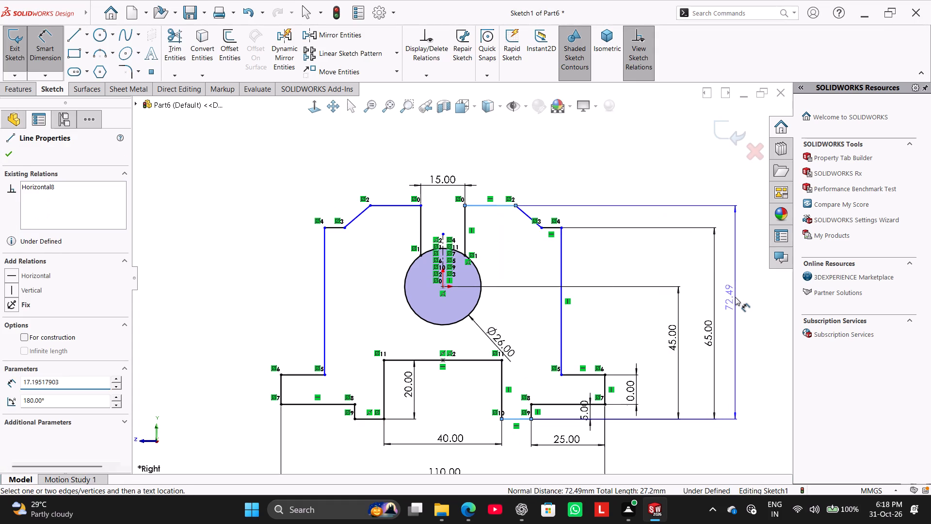
{"action": "type", "text": "75"}
{"action": "key", "text": "Return"}
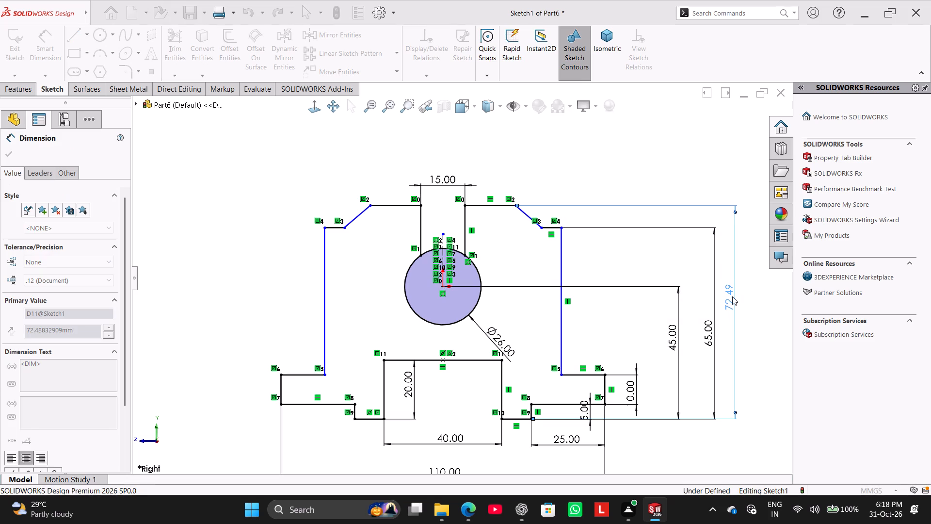
{"action": "right_click", "coordinate": [647, 168]}
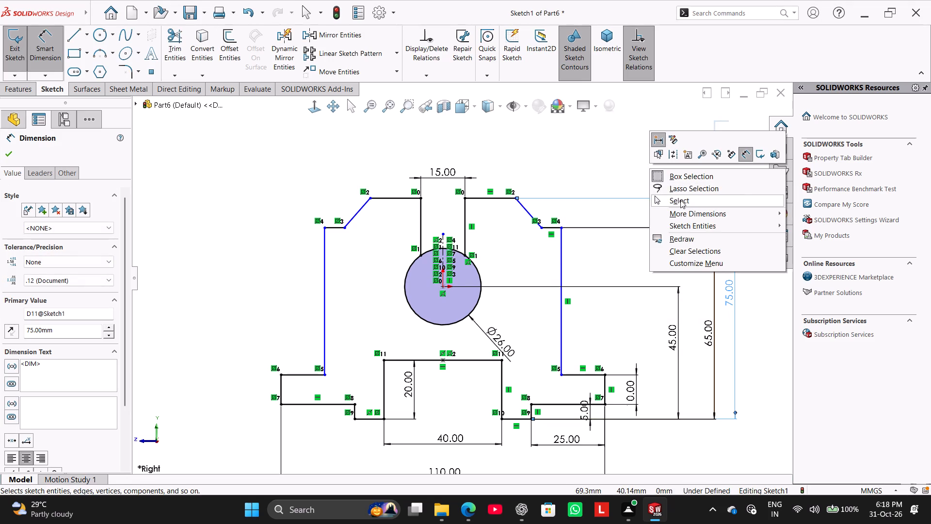
{"action": "left_click", "coordinate": [680, 200]}
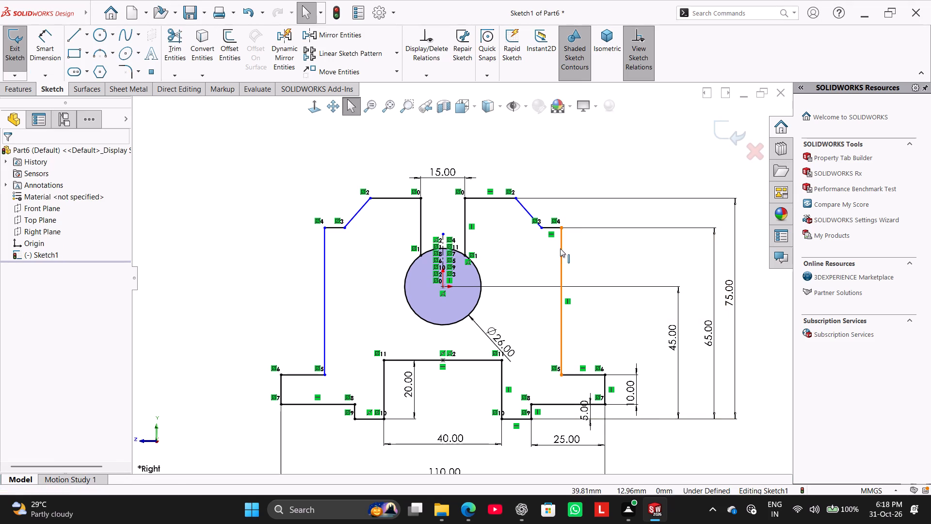
Dimension the body width between the two long vertical side lines as 80 mm.
{"action": "left_click_drag", "start_coordinate": [561, 248], "coordinate": [572, 254]}
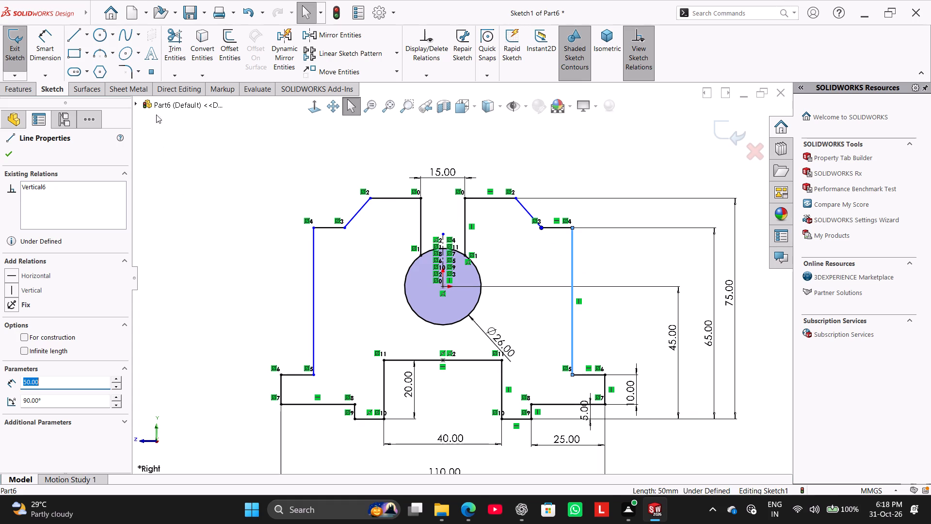
{"action": "left_click", "coordinate": [42, 43]}
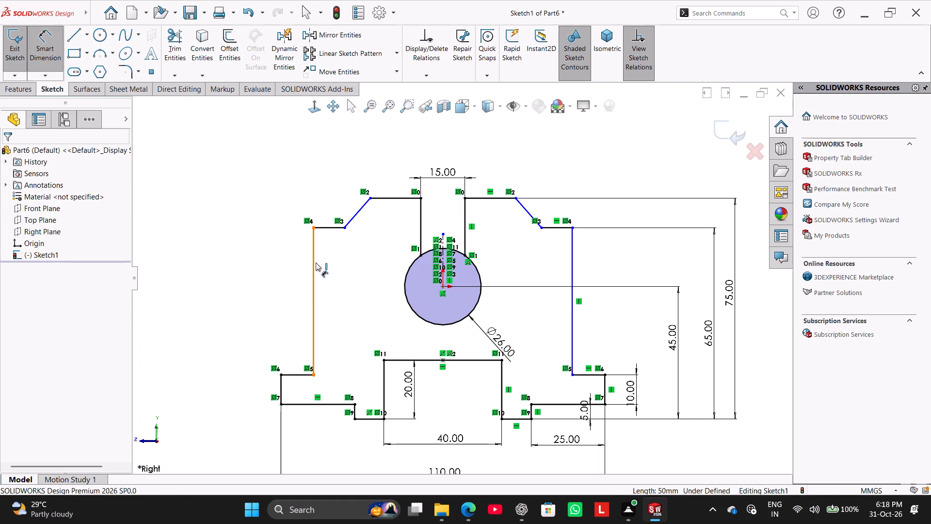
{"action": "left_click", "coordinate": [315, 262]}
{"action": "left_click", "coordinate": [573, 338]}
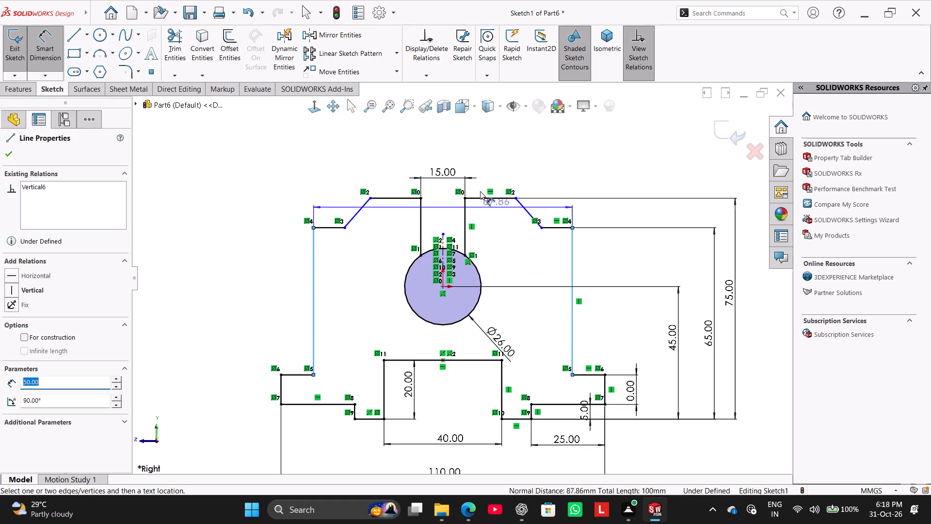
{"action": "left_click", "coordinate": [450, 141]}
{"action": "type", "text": "80"}
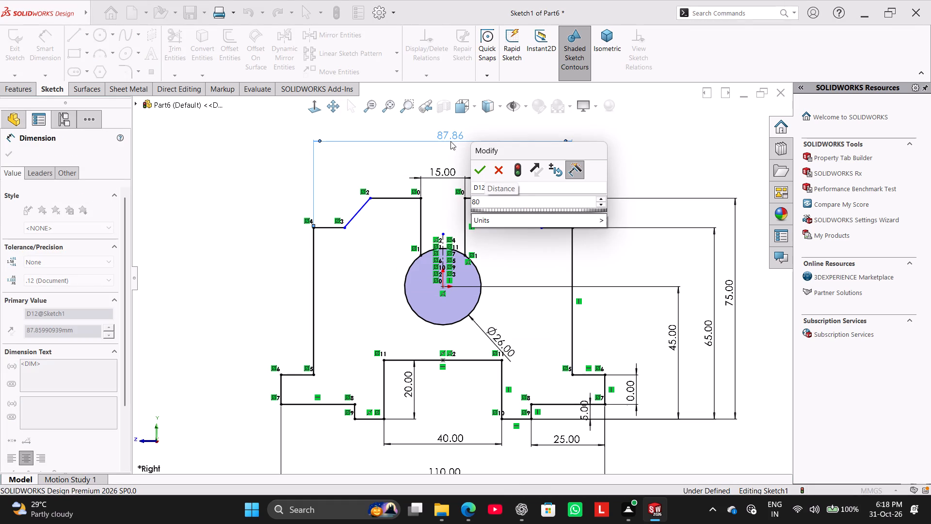
{"action": "key", "text": "Return"}
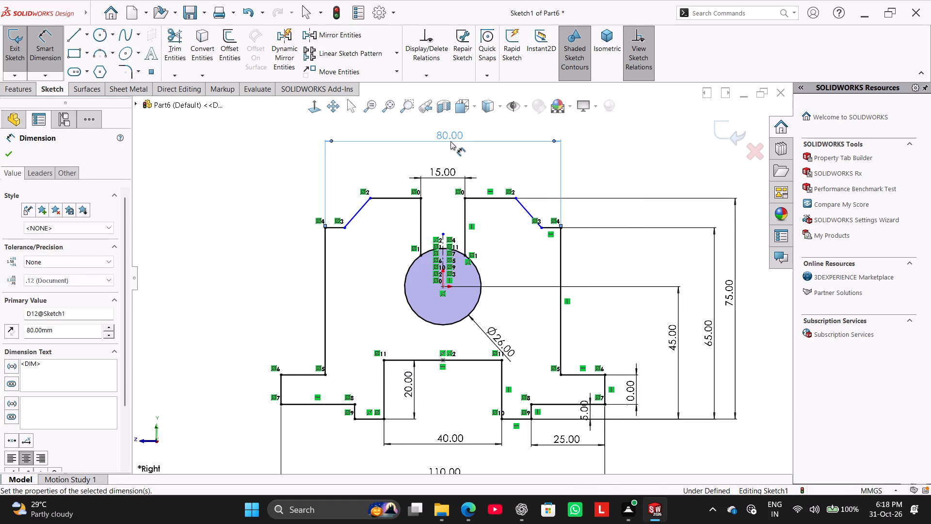
Dimension the distance between the lower endpoints of the two slanted lines as 50 mm.
{"action": "left_click", "coordinate": [345, 229]}
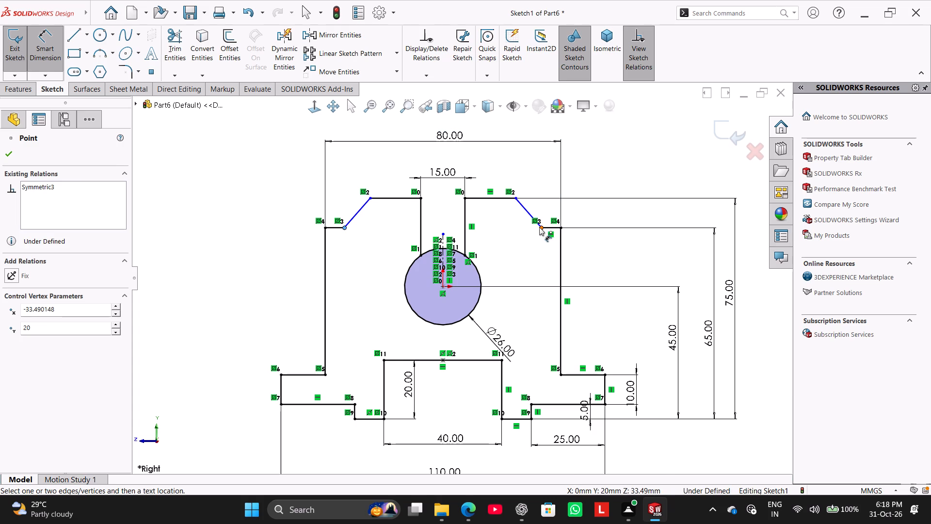
{"action": "left_click", "coordinate": [540, 227]}
{"action": "left_click", "coordinate": [450, 152]}
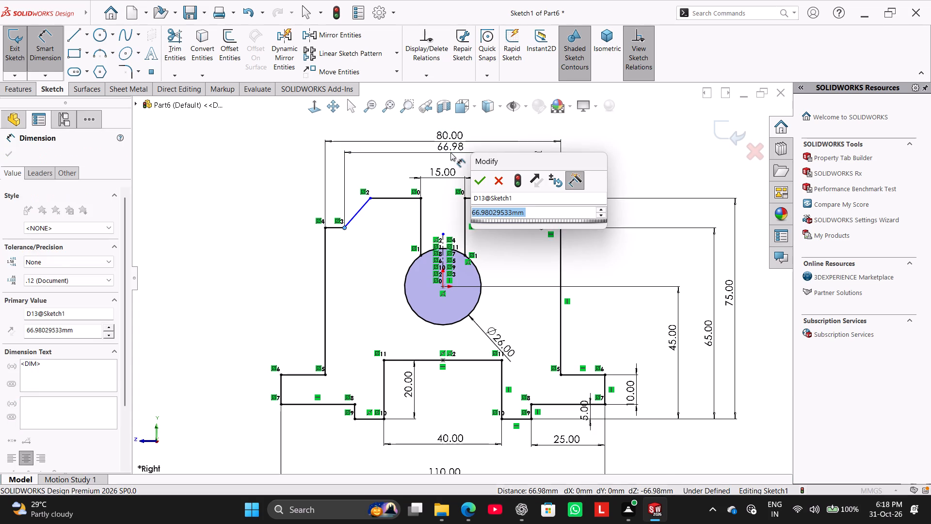
{"action": "type", "text": "50"}
{"action": "key", "text": "Return"}
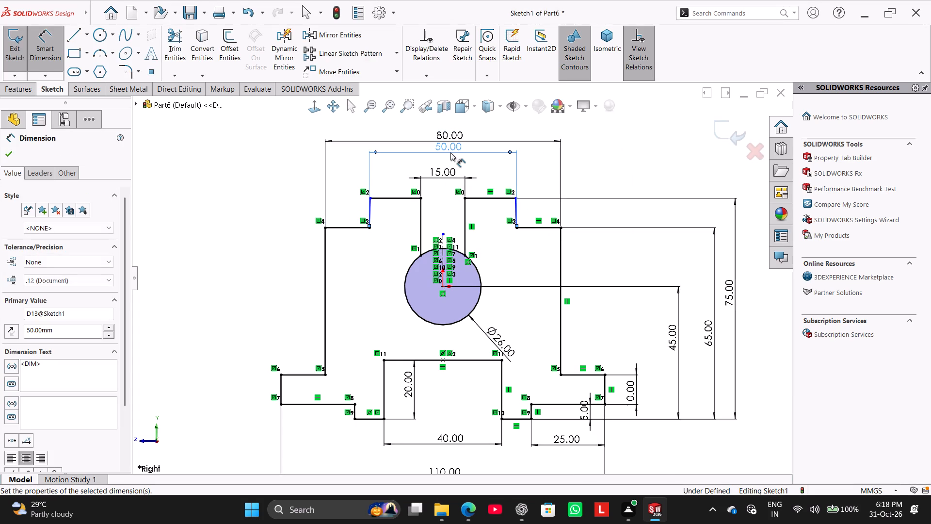
{"action": "right_click", "coordinate": [629, 169]}
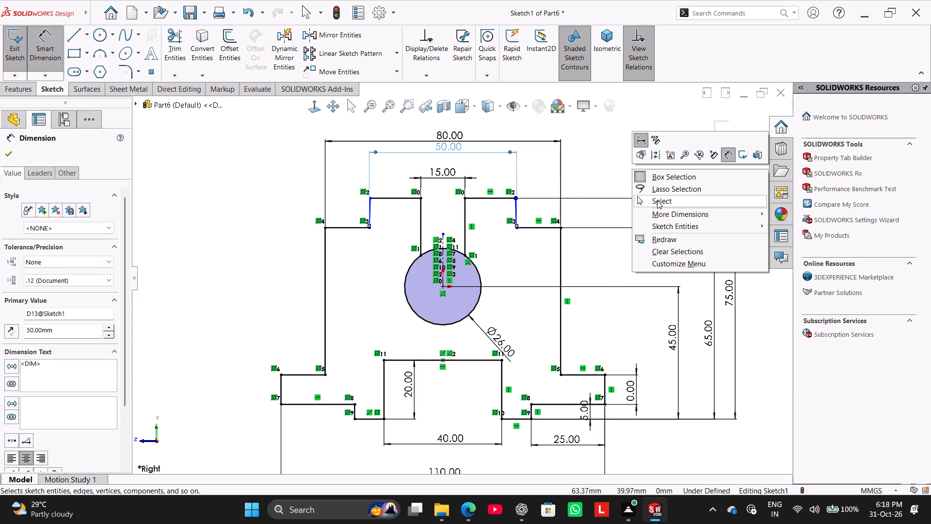
{"action": "left_click", "coordinate": [657, 200]}
Move the upper endpoints of the two slanted lines inward and dimension the distance between them as 30 mm.
{"action": "scroll", "coordinate": [541, 191], "scroll_direction": "down", "scroll_amount": 2}
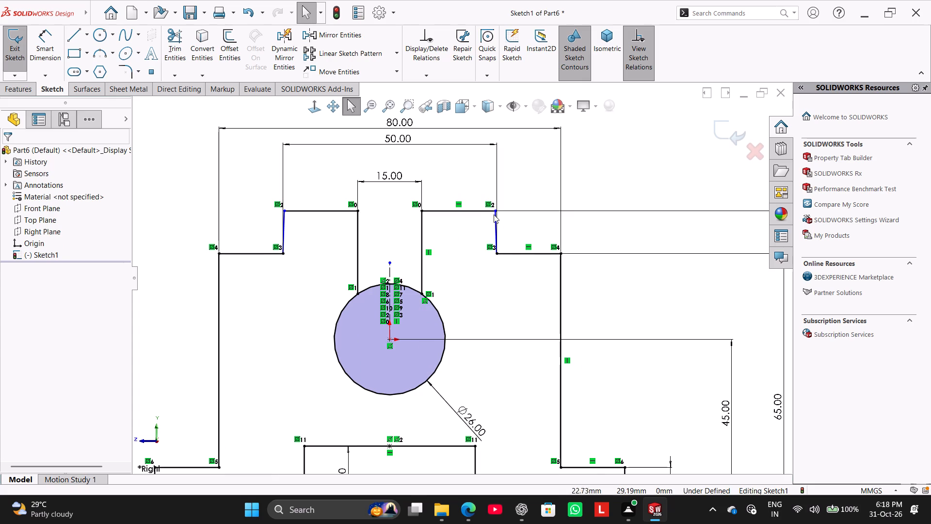
{"action": "left_click_drag", "start_coordinate": [496, 212], "coordinate": [472, 213]}
{"action": "left_click", "coordinate": [52, 51]}
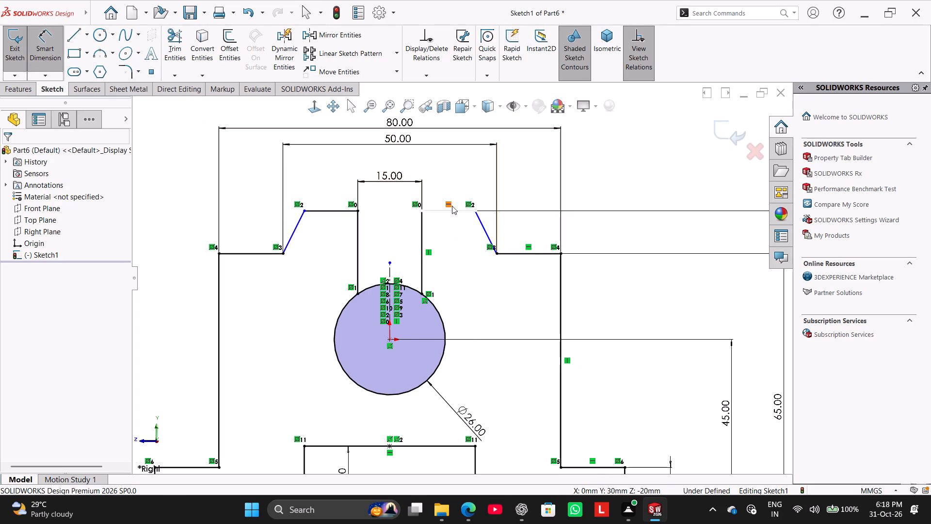
{"action": "left_click", "coordinate": [475, 211]}
{"action": "left_click", "coordinate": [304, 208]}
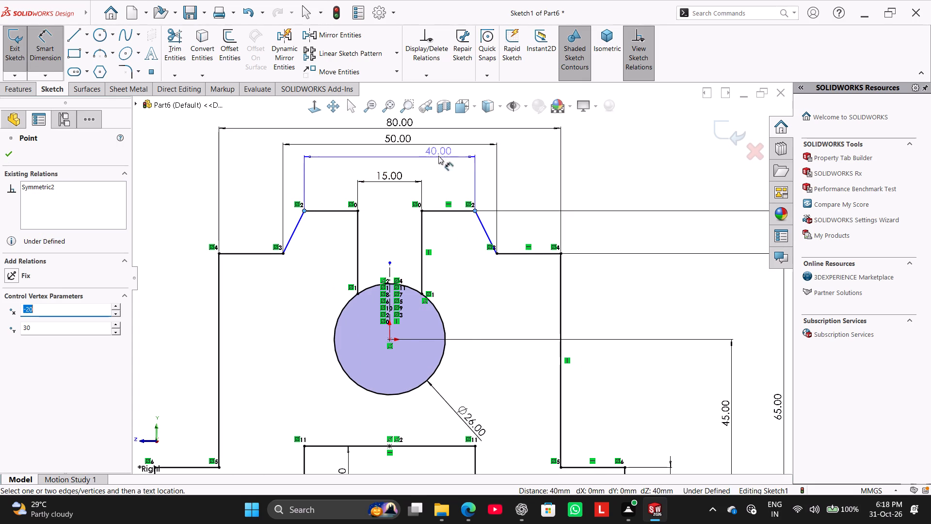
{"action": "left_click", "coordinate": [389, 155]}
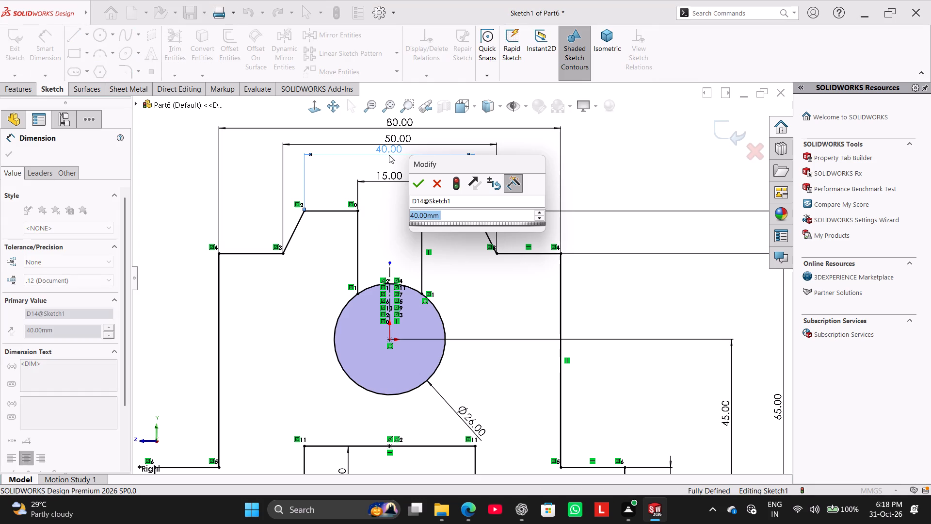
{"action": "key", "text": "6"}
{"action": "key", "text": "BackSpace"}
{"action": "type", "text": "30"}
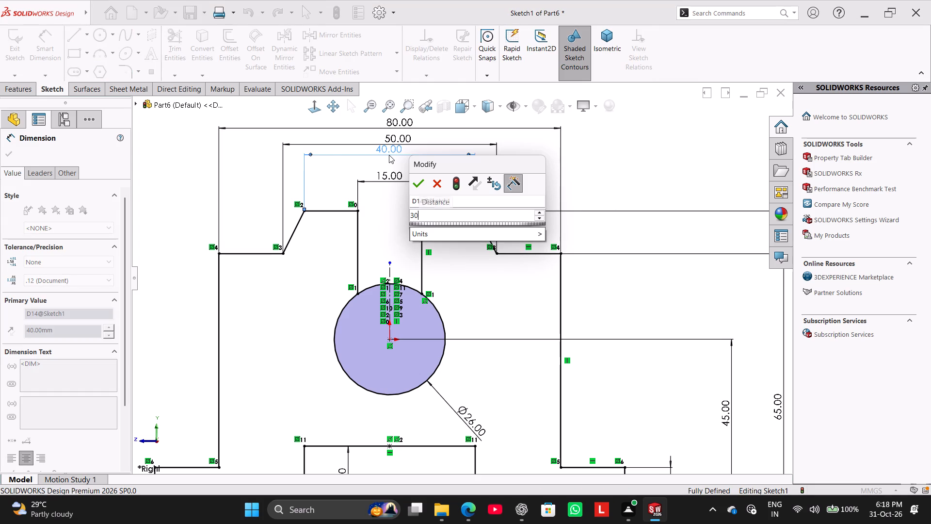
{"action": "key", "text": "Return"}
{"action": "scroll", "coordinate": [406, 286], "scroll_direction": "up", "scroll_amount": 3}
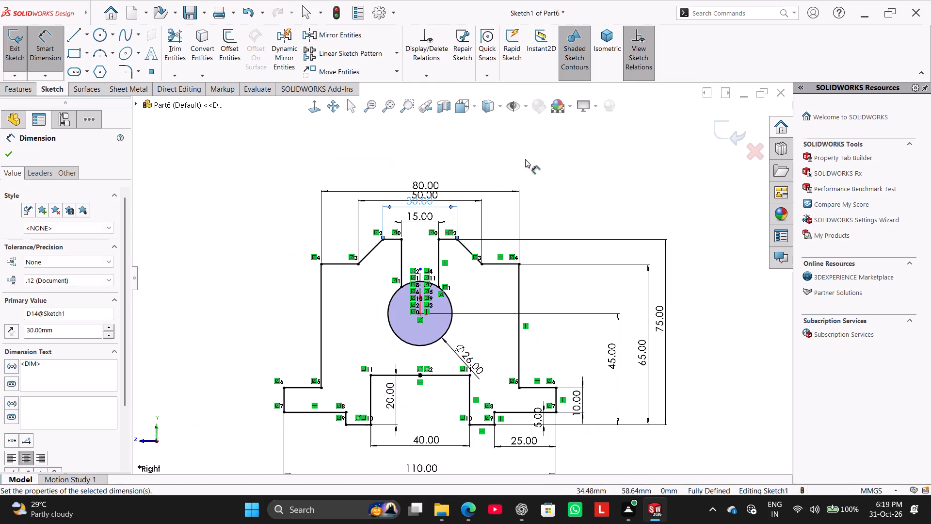
{"action": "right_click", "coordinate": [566, 147]}
{"action": "left_click", "coordinate": [598, 178]}
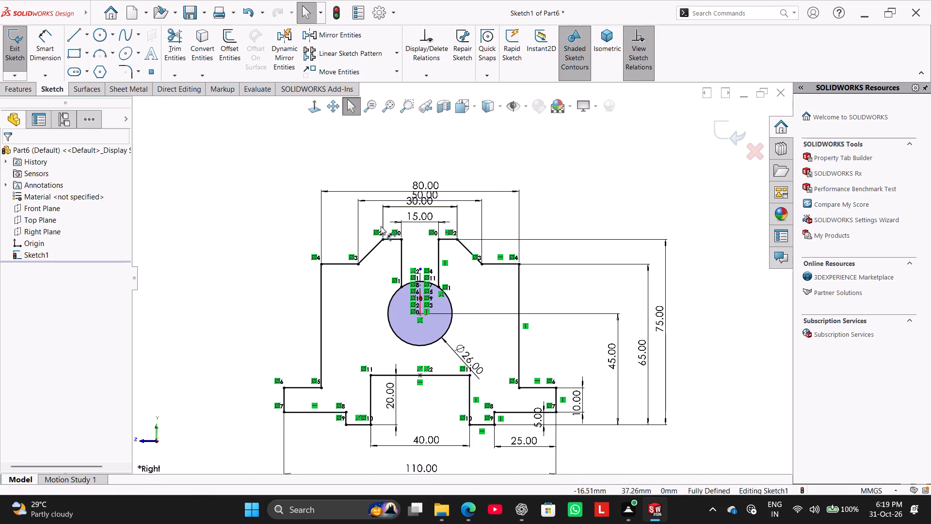
Move the vertical centerline's upper endpoint down onto the topmost point of the 26 mm circle.
{"action": "scroll", "coordinate": [414, 263], "scroll_direction": "down", "scroll_amount": 6}
{"action": "left_click_drag", "start_coordinate": [454, 286], "coordinate": [456, 290]}
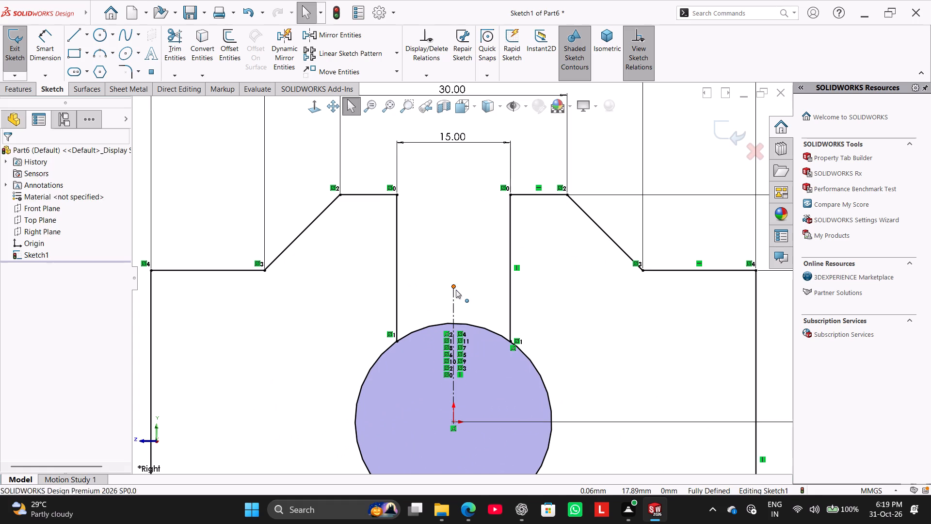
{"action": "left_click_drag", "start_coordinate": [456, 290], "coordinate": [458, 324]}
{"action": "scroll", "coordinate": [458, 318], "scroll_direction": "up", "scroll_amount": 7}
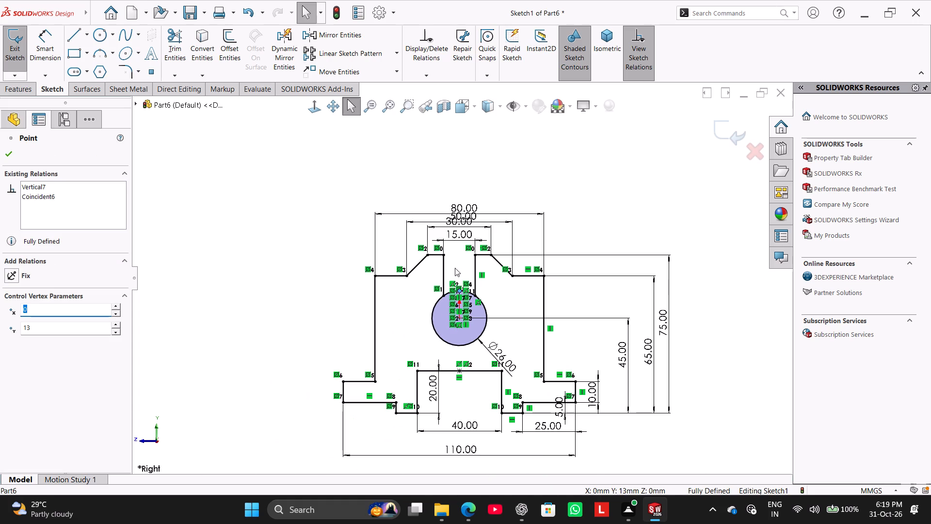
{"action": "left_click", "coordinate": [596, 180]}
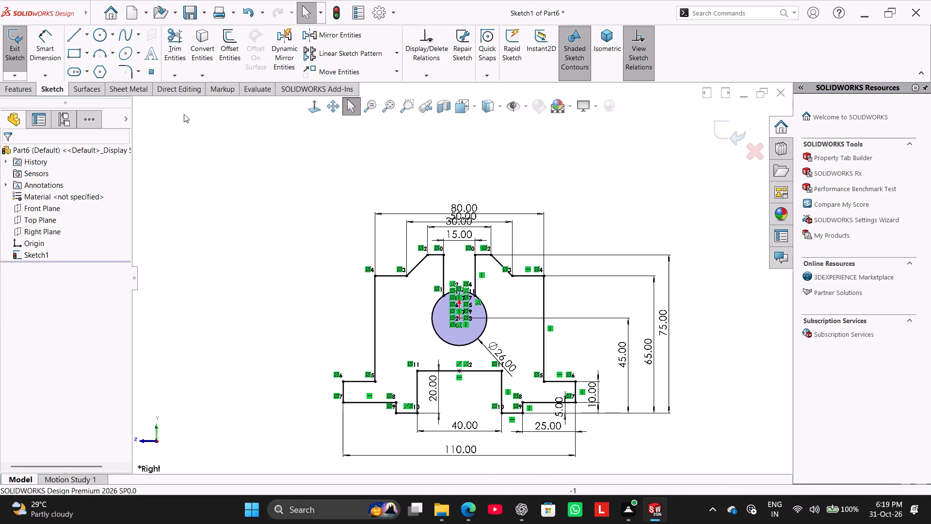
Trim away the circle's top arc between the two slot lines so the slot opens into the circle.
{"action": "left_click", "coordinate": [174, 49]}
{"action": "scroll", "coordinate": [461, 281], "scroll_direction": "down", "scroll_amount": 6}
{"action": "left_click_drag", "start_coordinate": [470, 283], "coordinate": [483, 315]}
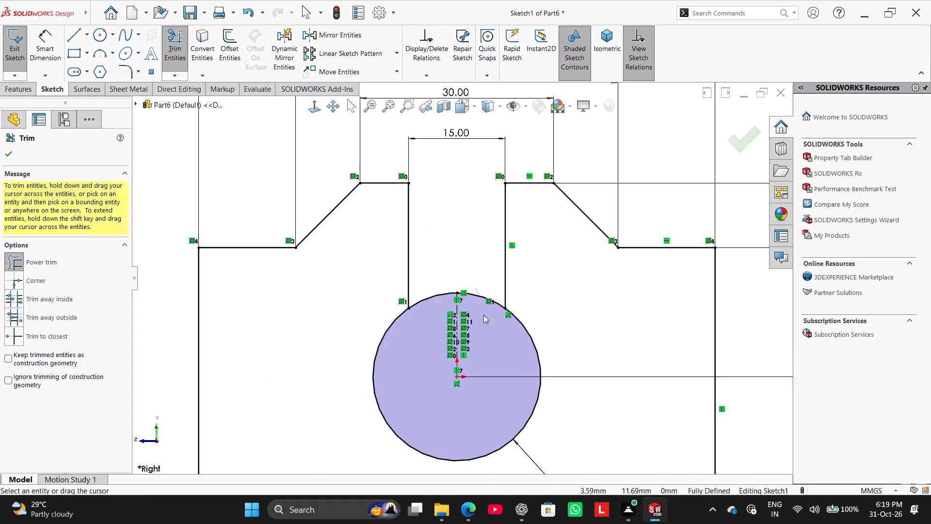
{"action": "left_click_drag", "start_coordinate": [483, 315], "coordinate": [483, 318]}
{"action": "left_click_drag", "start_coordinate": [433, 281], "coordinate": [444, 306]}
{"action": "scroll", "coordinate": [452, 307], "scroll_direction": "up", "scroll_amount": 7}
{"action": "right_click", "coordinate": [277, 282]}
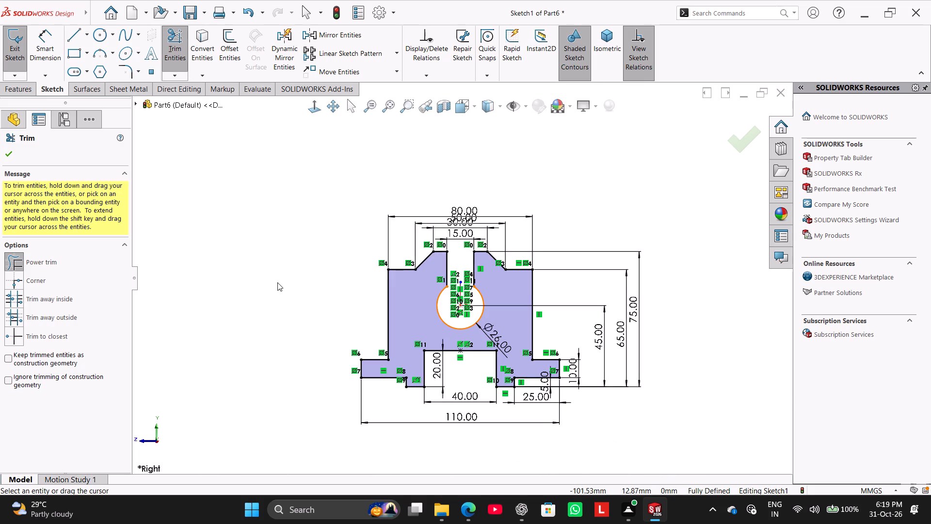
{"action": "left_click", "coordinate": [298, 310]}
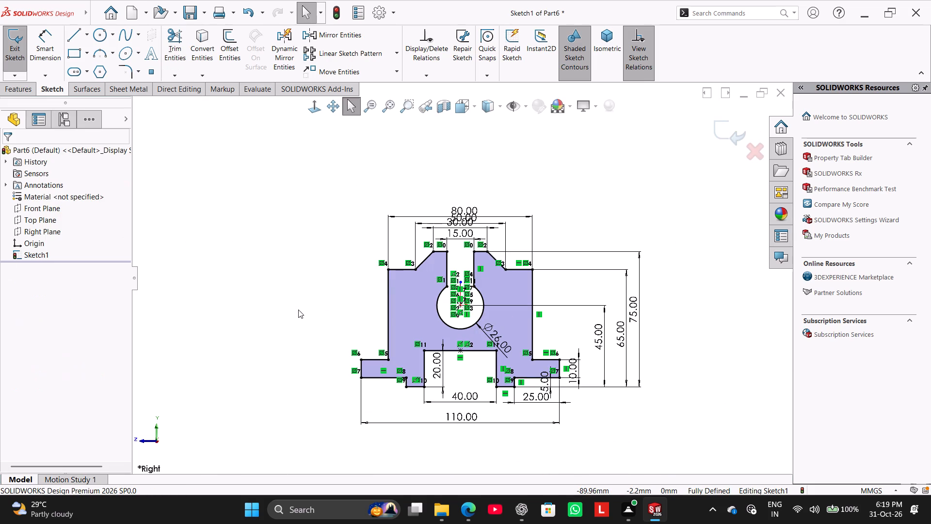
Extrude the closed profile as a boss, Mid Plane, 50 mm deep, and show the part in isometric view.
{"action": "middle_click_drag", "start_coordinate": [299, 310], "coordinate": [312, 338]}
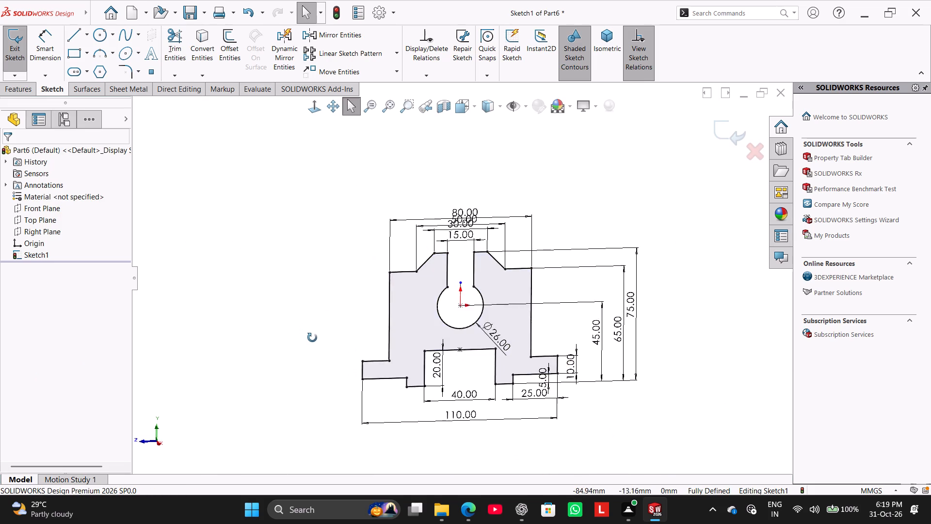
{"action": "middle_click_drag", "start_coordinate": [312, 338], "coordinate": [318, 346]}
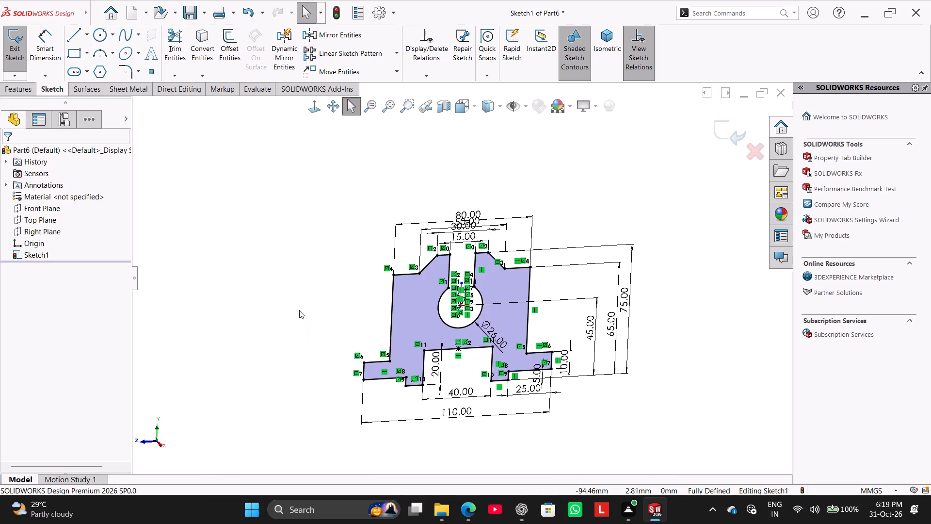
{"action": "left_click", "coordinate": [23, 92]}
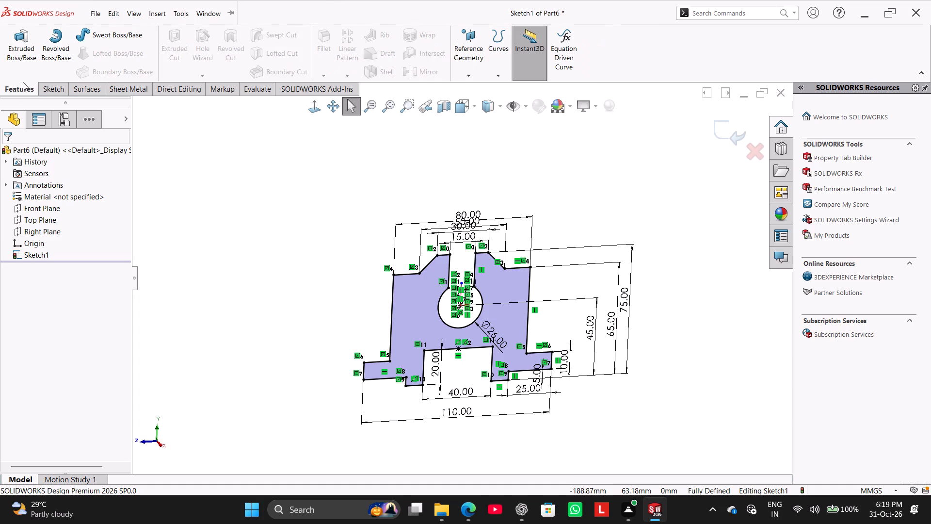
{"action": "left_click", "coordinate": [17, 57]}
{"action": "middle_click_drag", "start_coordinate": [227, 241], "coordinate": [257, 294]}
{"action": "double_click", "coordinate": [72, 260]}
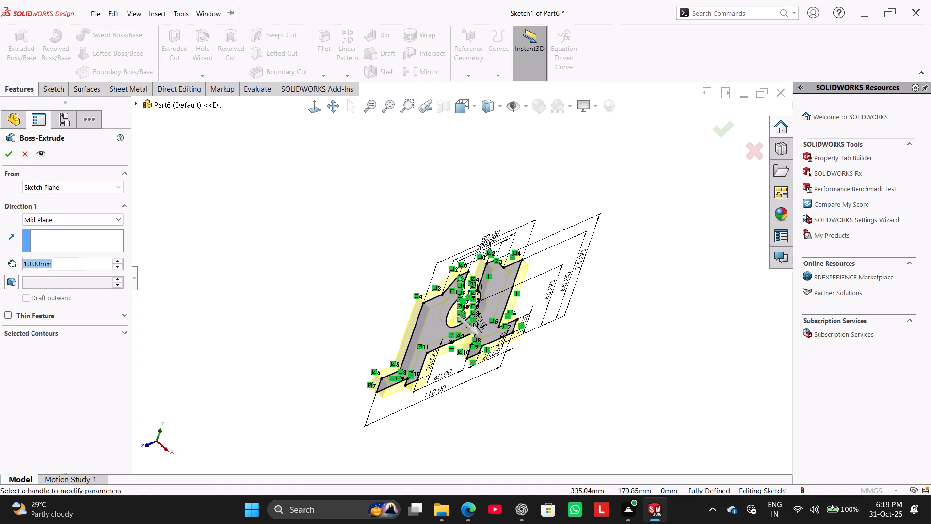
{"action": "type", "text": "50"}
{"action": "key", "text": "Return"}
{"action": "left_click", "coordinate": [5, 156]}
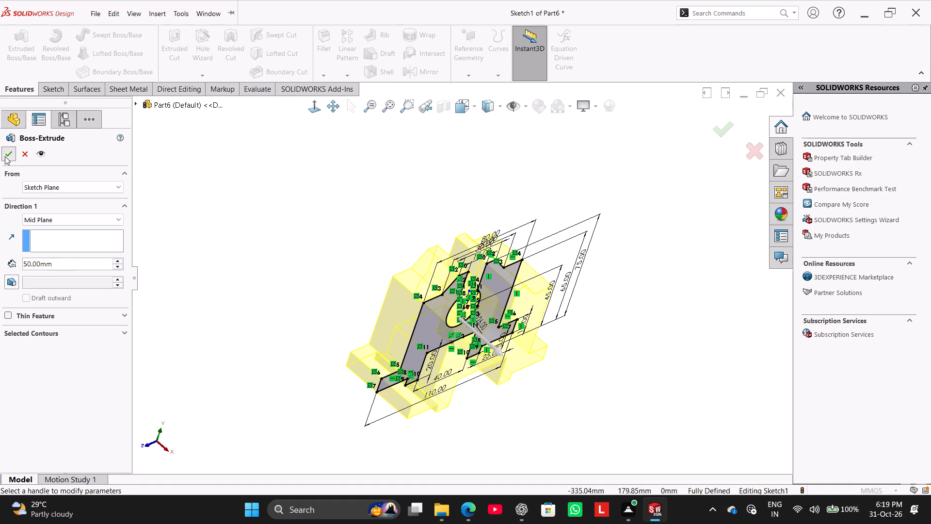
{"action": "left_click", "coordinate": [287, 213]}
{"action": "right_click_drag", "start_coordinate": [235, 261], "coordinate": [345, 199]}
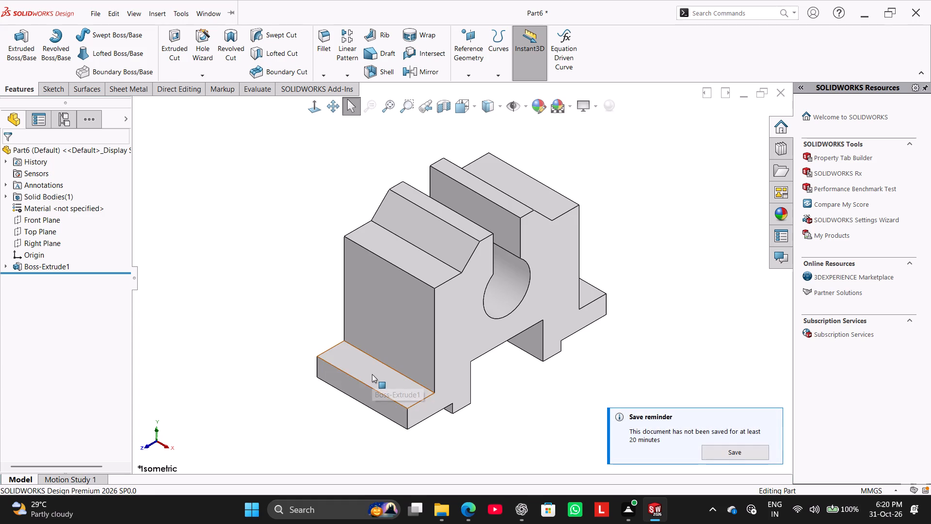
Sketch a corner rectangle about 24 mm wide on the foot's outer end face, spanning from its top edge to its bottom edge.
{"action": "left_click", "coordinate": [359, 388]}
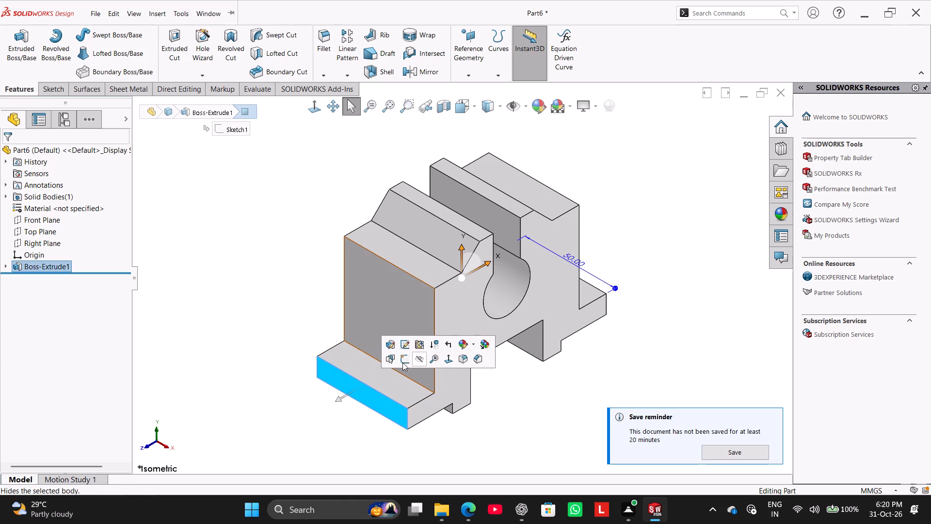
{"action": "left_click", "coordinate": [402, 362]}
{"action": "left_click", "coordinate": [227, 294]}
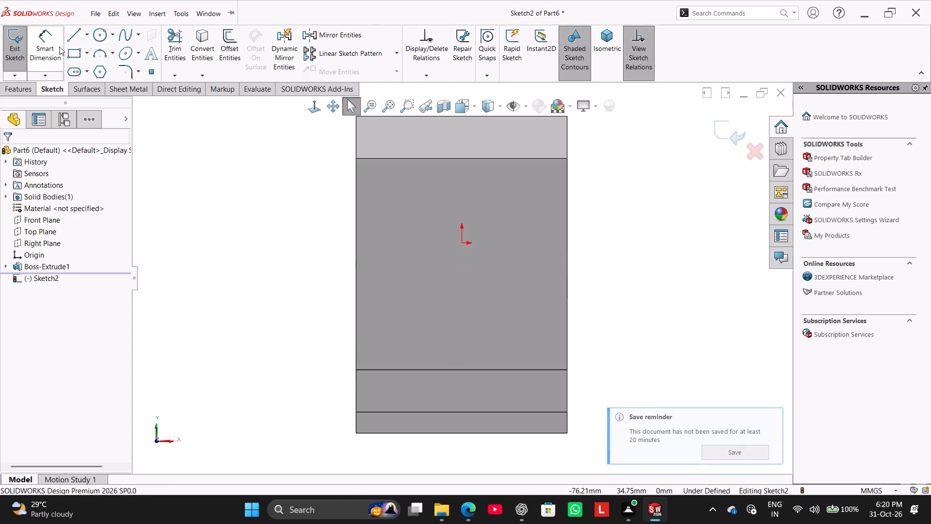
{"action": "left_click", "coordinate": [78, 57]}
{"action": "left_click", "coordinate": [408, 369]}
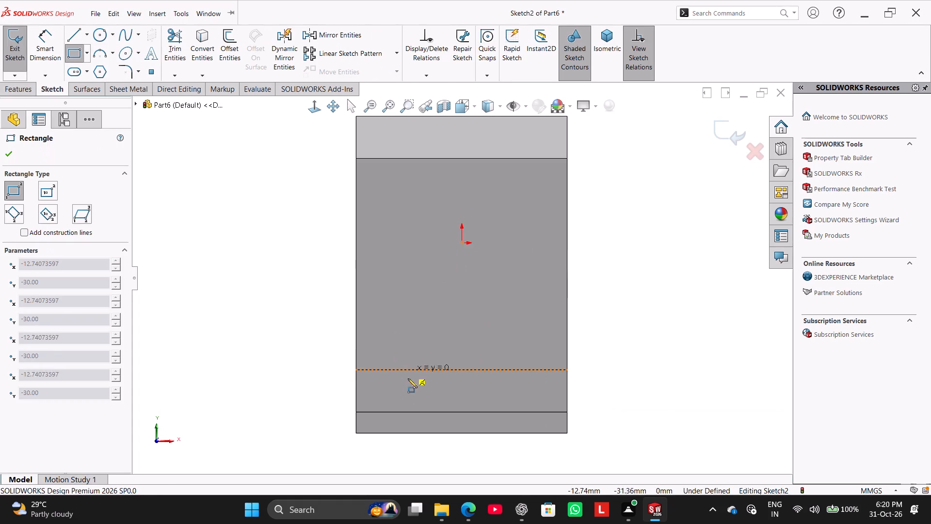
{"action": "left_click", "coordinate": [510, 411]}
{"action": "right_click", "coordinate": [227, 314]}
{"action": "left_click_drag", "start_coordinate": [255, 328], "coordinate": [248, 323]}
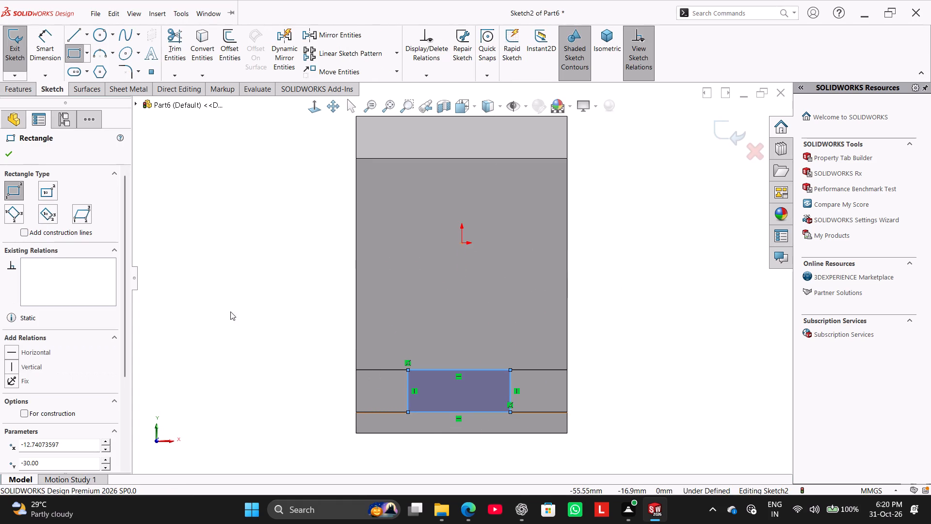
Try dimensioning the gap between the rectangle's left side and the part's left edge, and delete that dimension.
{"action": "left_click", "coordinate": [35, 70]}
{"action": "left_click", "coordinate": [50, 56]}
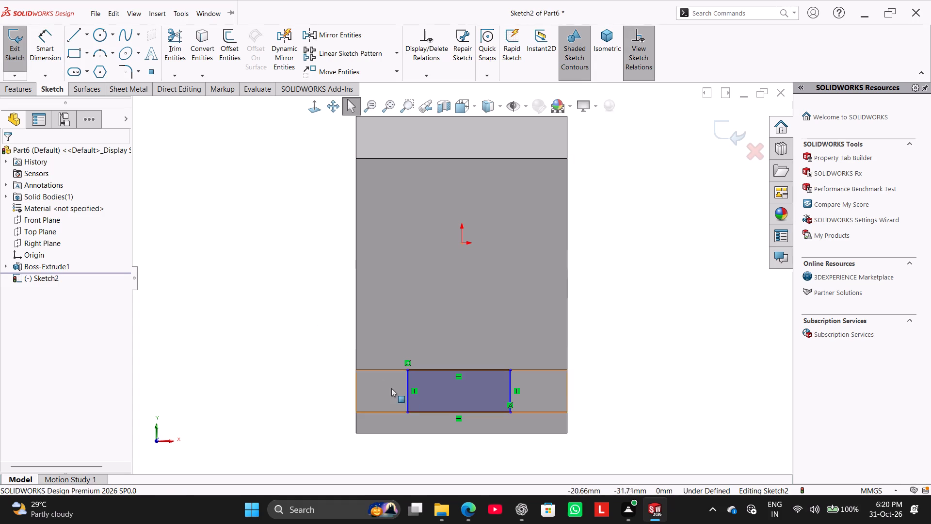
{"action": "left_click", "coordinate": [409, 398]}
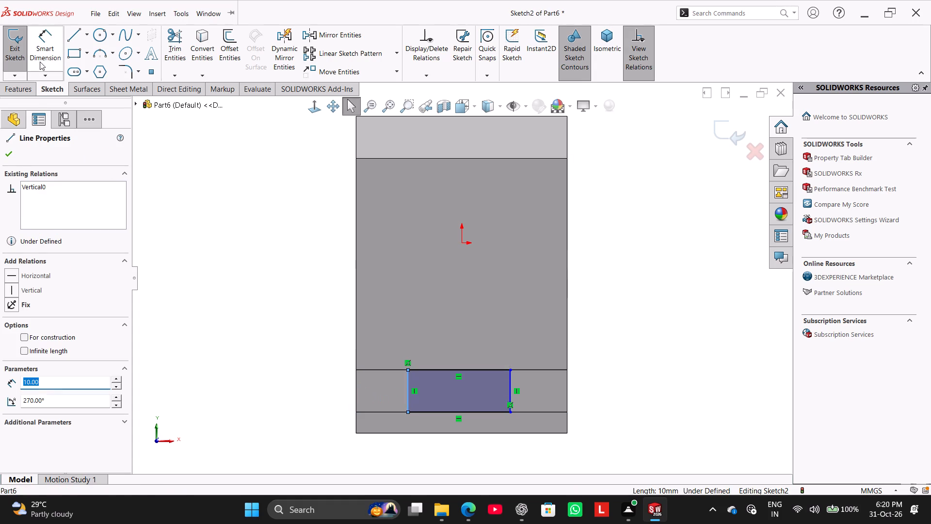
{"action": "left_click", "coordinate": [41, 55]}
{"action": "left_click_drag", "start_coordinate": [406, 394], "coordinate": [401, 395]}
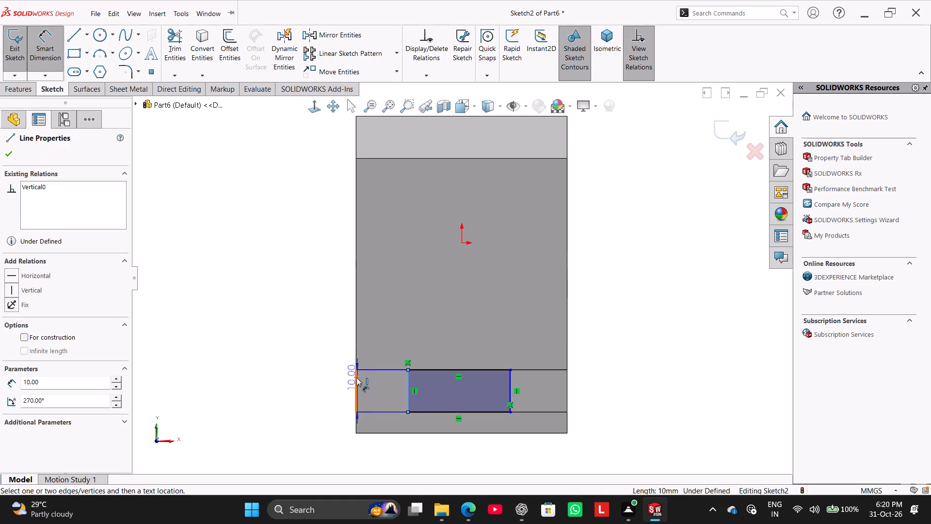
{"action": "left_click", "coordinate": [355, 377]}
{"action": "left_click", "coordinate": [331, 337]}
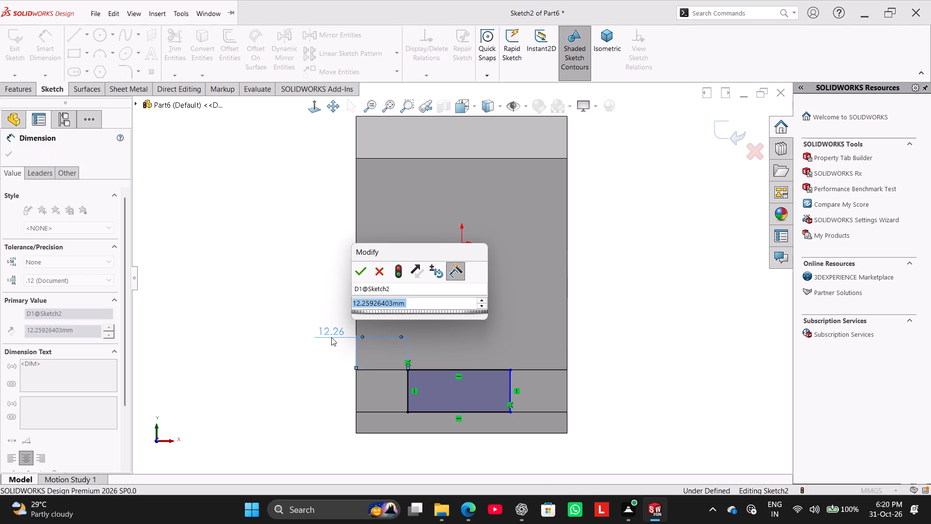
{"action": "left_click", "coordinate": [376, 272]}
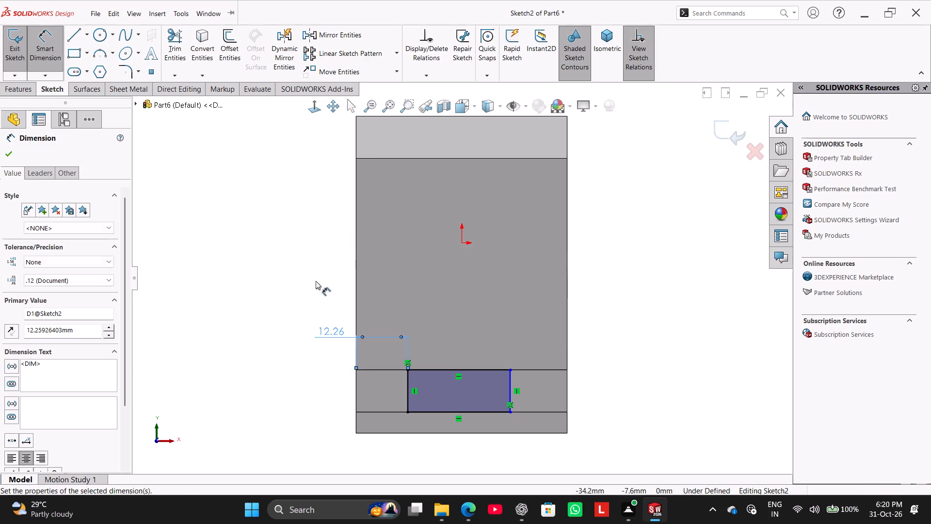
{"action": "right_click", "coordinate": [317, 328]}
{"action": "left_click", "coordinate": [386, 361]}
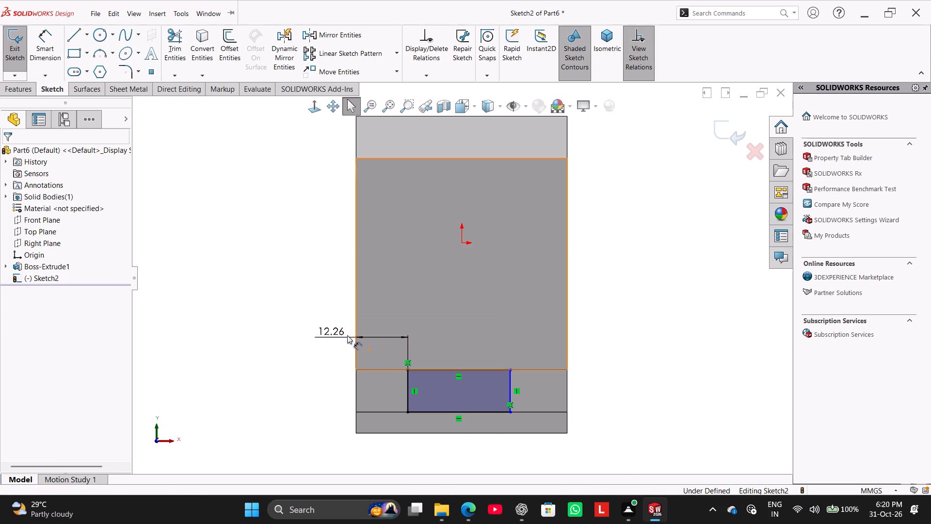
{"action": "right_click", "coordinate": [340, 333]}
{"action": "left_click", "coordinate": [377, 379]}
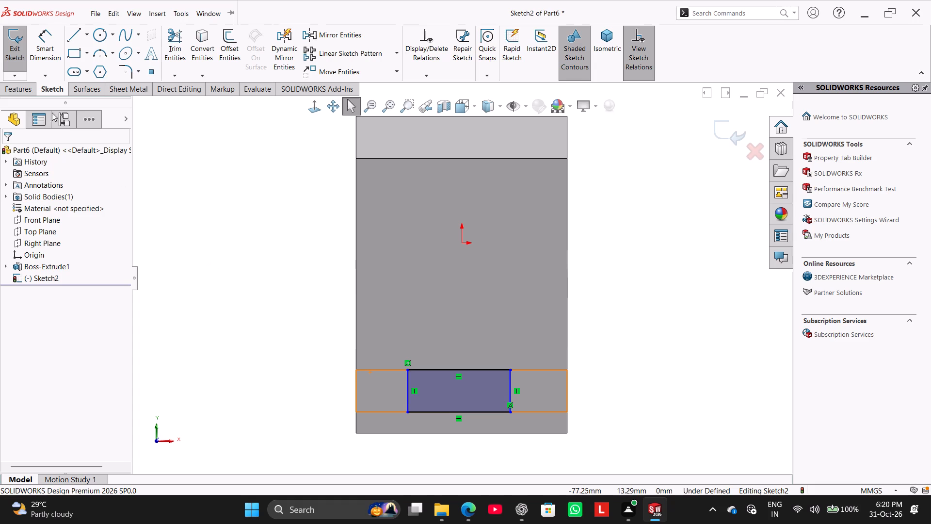
Dimension the rectangle's bottom line as 30 mm.
{"action": "left_click", "coordinate": [48, 52]}
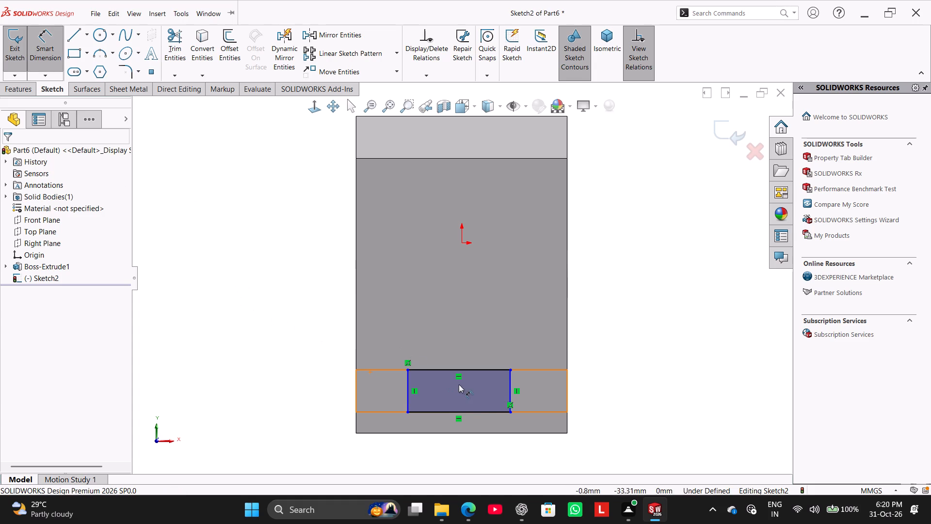
{"action": "left_click", "coordinate": [479, 414]}
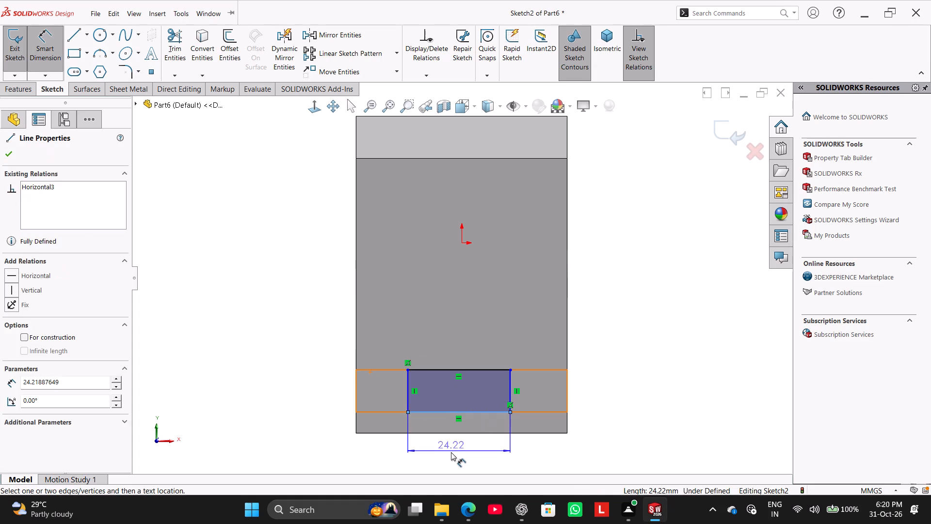
{"action": "left_click", "coordinate": [451, 452]}
{"action": "type", "text": "30"}
{"action": "key", "text": "Return"}
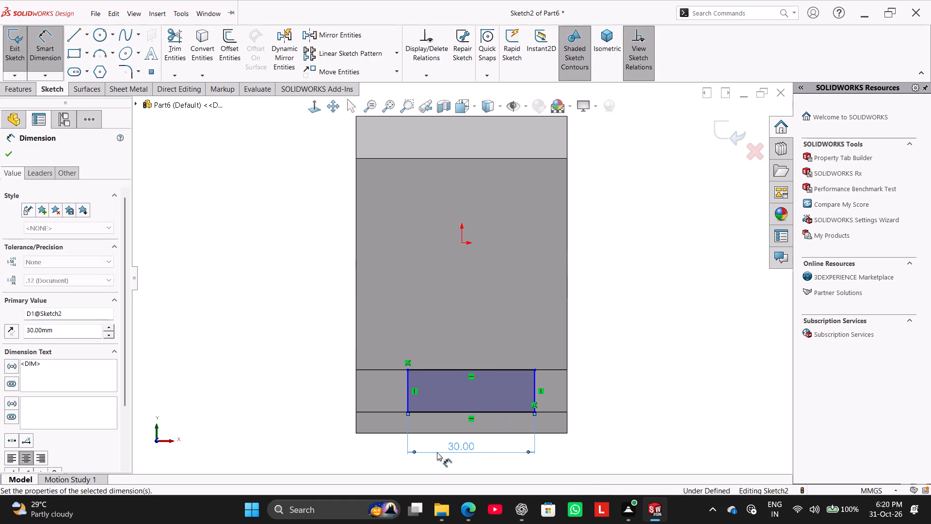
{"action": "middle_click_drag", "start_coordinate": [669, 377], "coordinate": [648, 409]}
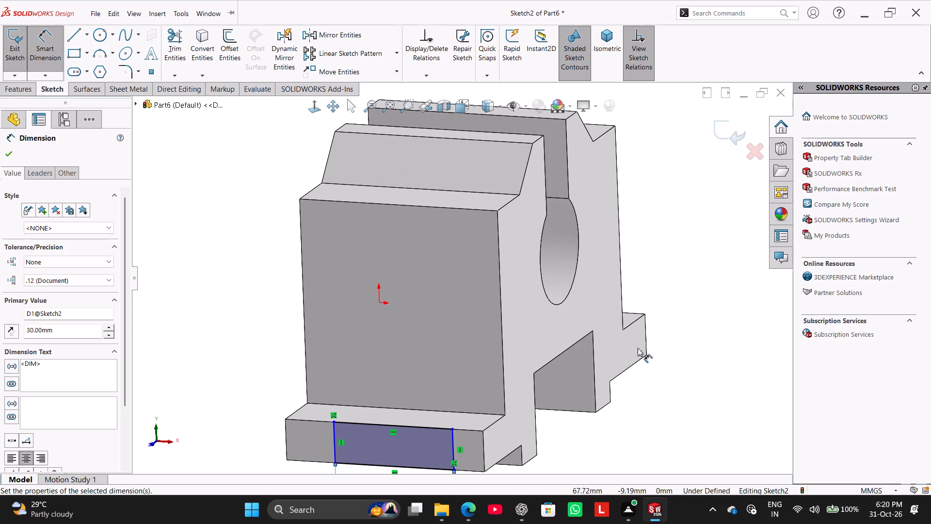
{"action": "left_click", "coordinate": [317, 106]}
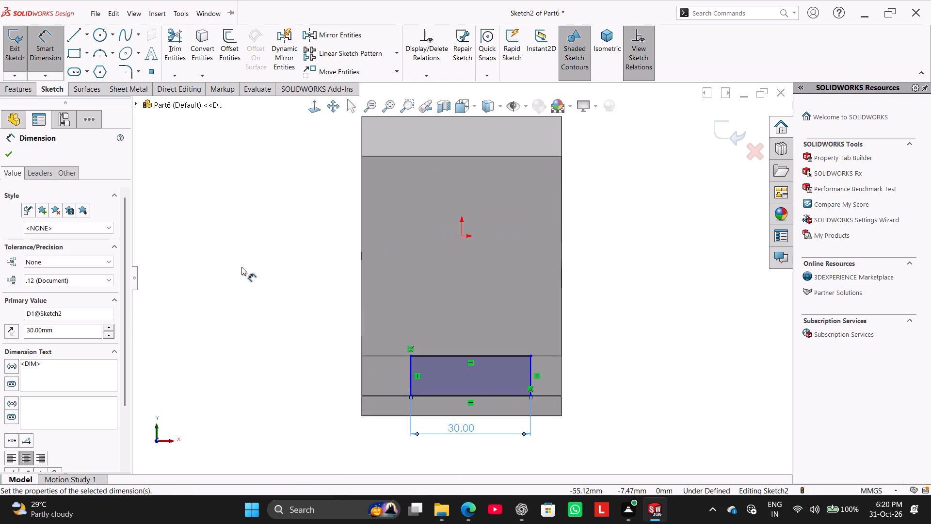
Add a Vertical relation between the midpoint of the rectangle's bottom line and the origin.
{"action": "left_click", "coordinate": [241, 267]}
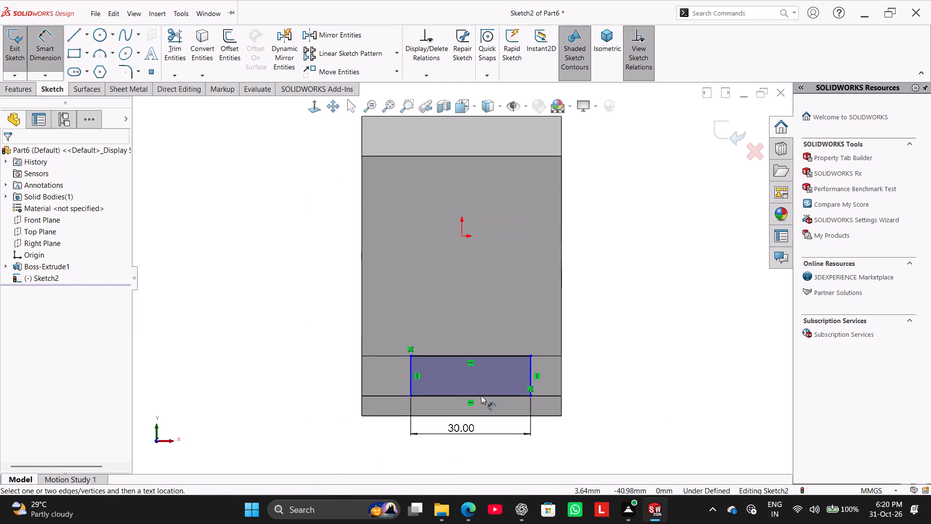
{"action": "right_click", "coordinate": [601, 326]}
{"action": "left_click", "coordinate": [626, 354]}
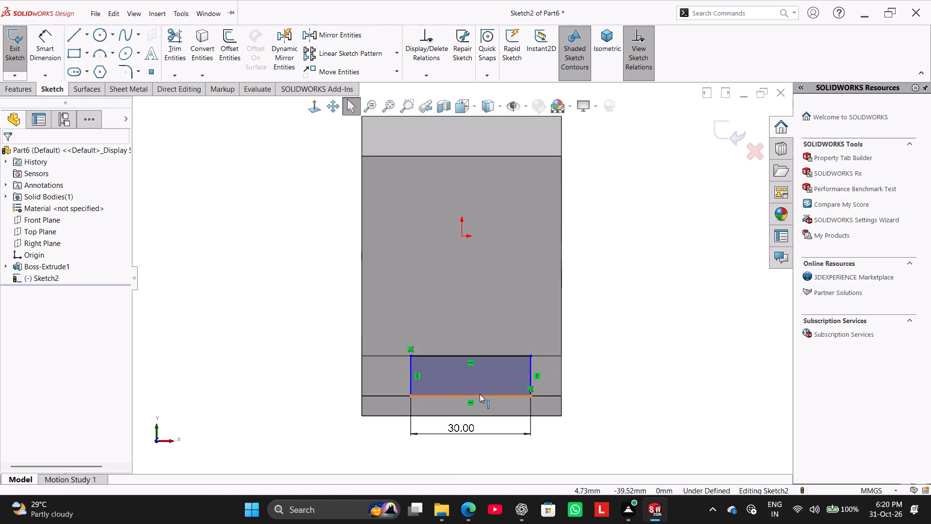
{"action": "left_click", "coordinate": [470, 395], "text": "ctrl"}
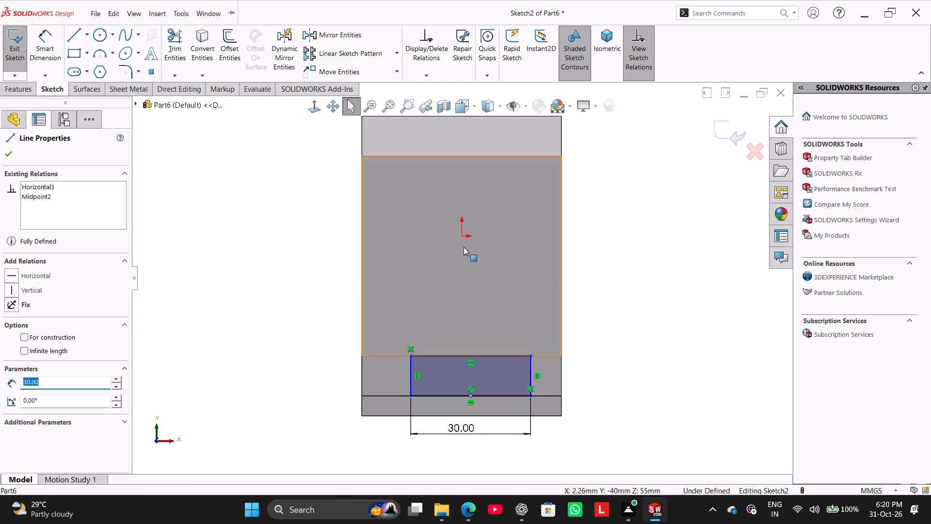
{"action": "left_click", "coordinate": [460, 236], "text": "ctrl"}
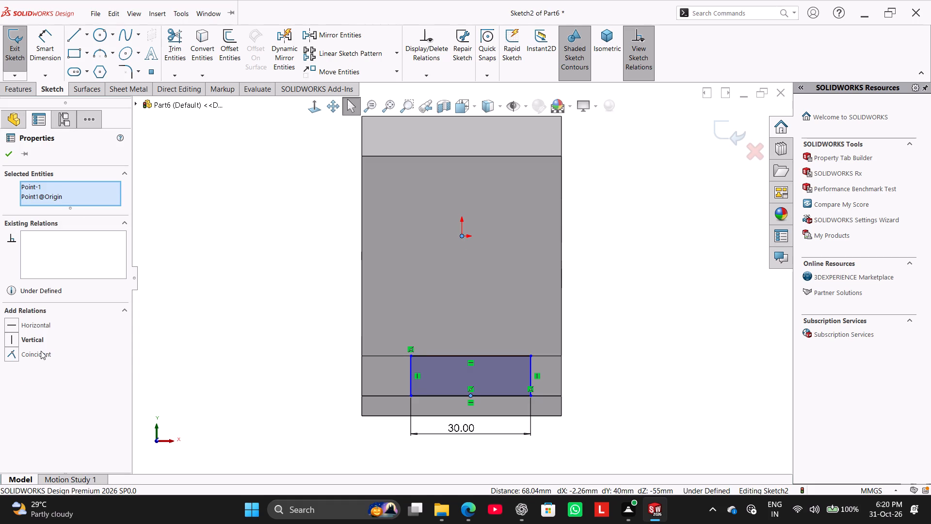
{"action": "left_click", "coordinate": [38, 344]}
{"action": "left_click", "coordinate": [173, 301]}
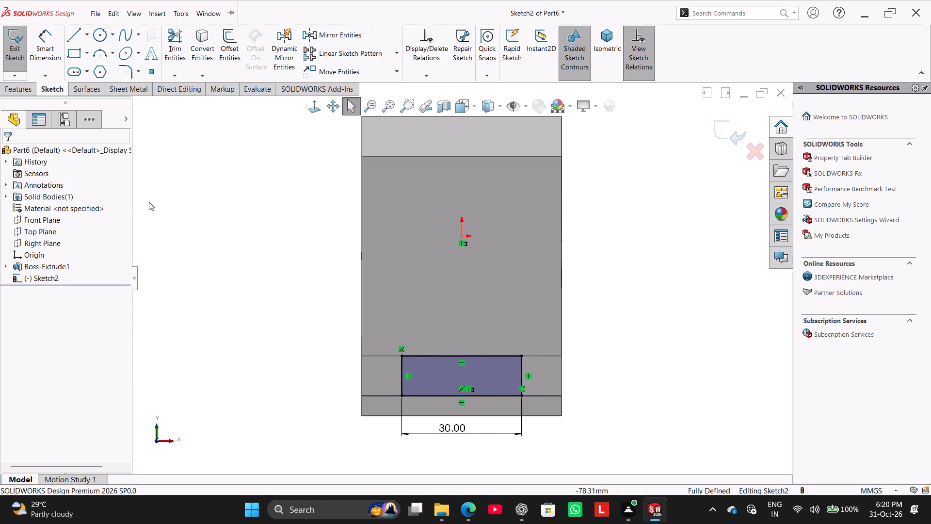
Cut-extrude the rectangle into the foot, Blind, 7 mm deep.
{"action": "left_click", "coordinate": [27, 91]}
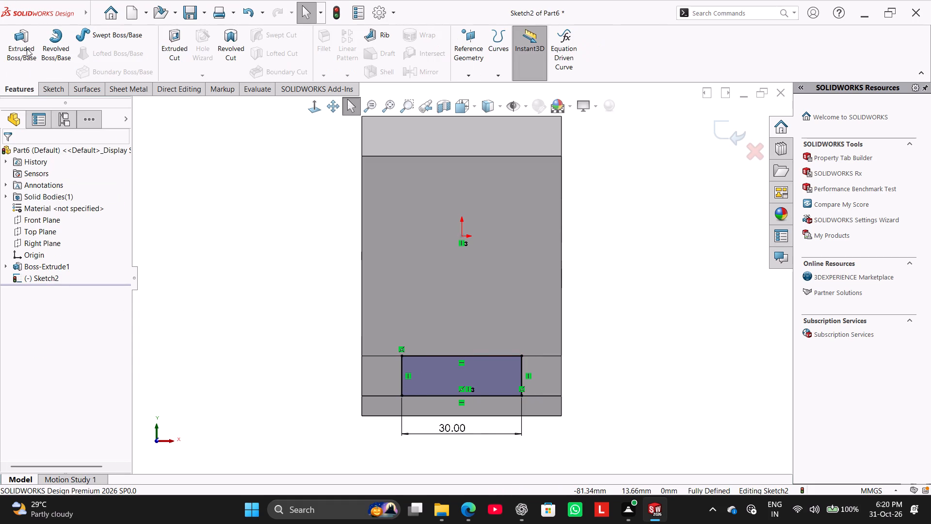
{"action": "left_click", "coordinate": [173, 55]}
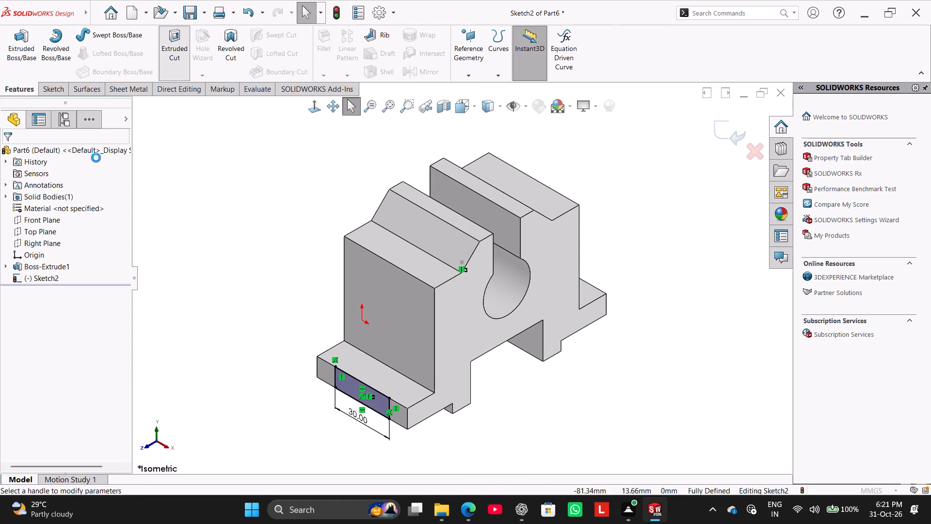
{"action": "left_click", "coordinate": [37, 224]}
{"action": "left_click", "coordinate": [42, 227]}
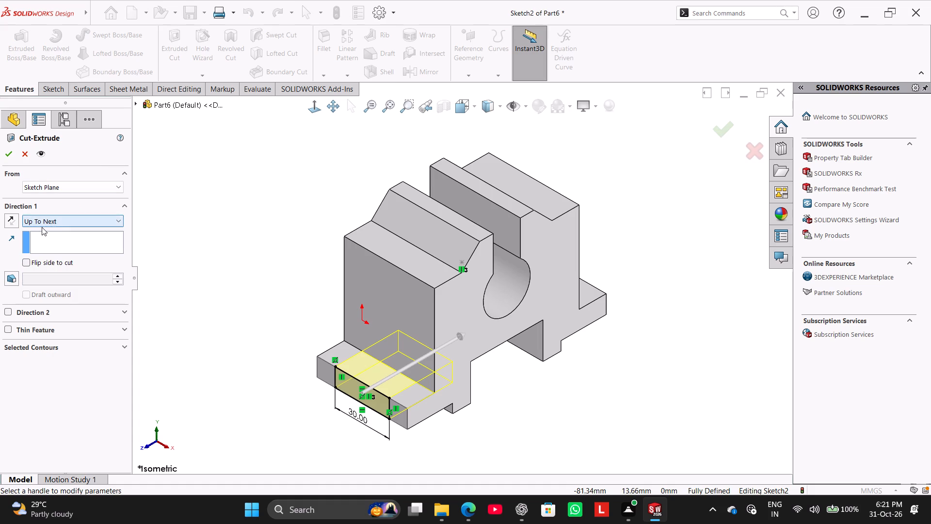
{"action": "left_click", "coordinate": [42, 227]}
{"action": "left_click", "coordinate": [44, 223]}
{"action": "left_click", "coordinate": [50, 231]}
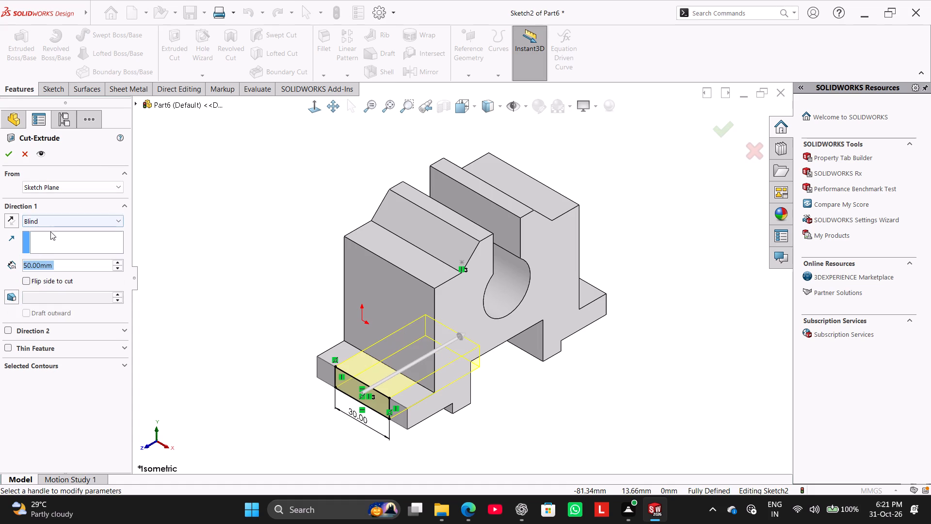
{"action": "key", "text": "7"}
{"action": "key", "text": "Return"}
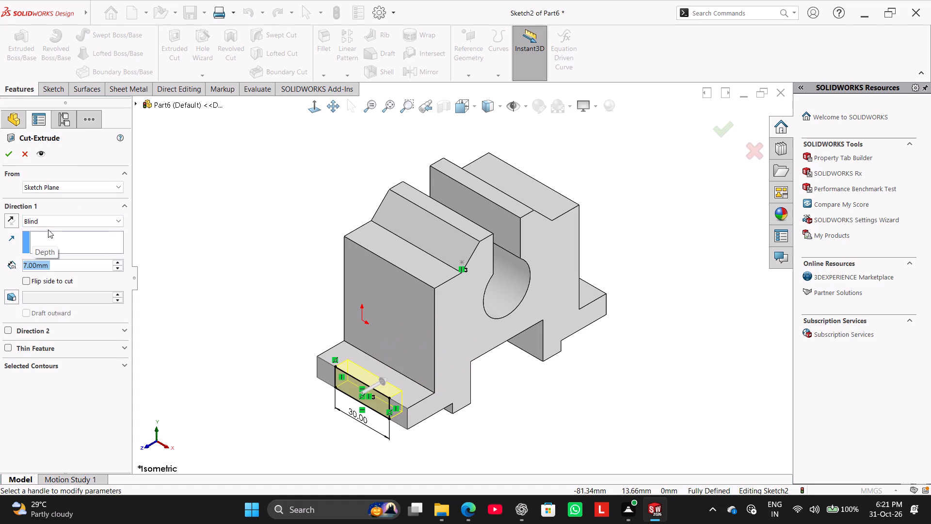
{"action": "left_click", "coordinate": [3, 148]}
{"action": "left_click", "coordinate": [168, 213]}
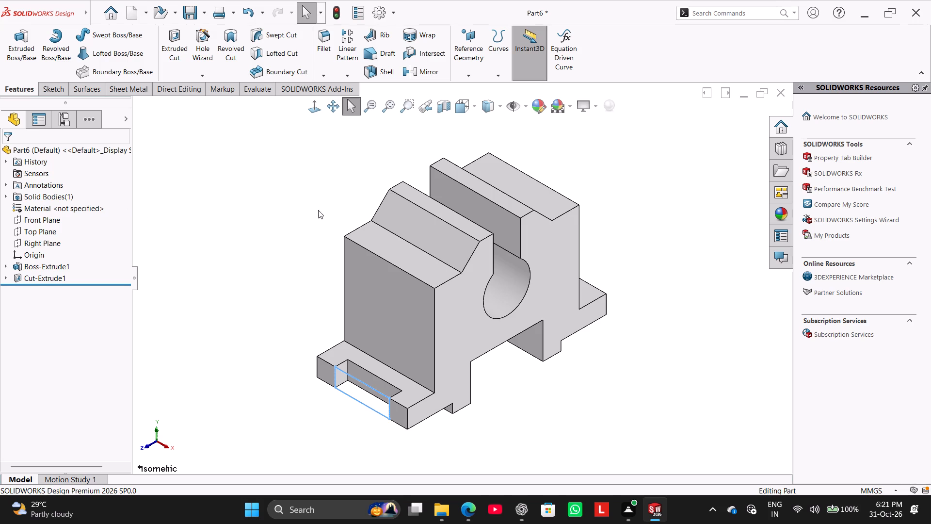
On the block's upright end face above the notched foot, sketch a circle of about 11 mm radius centred on the top edge's midpoint.
{"action": "left_click", "coordinate": [381, 271]}
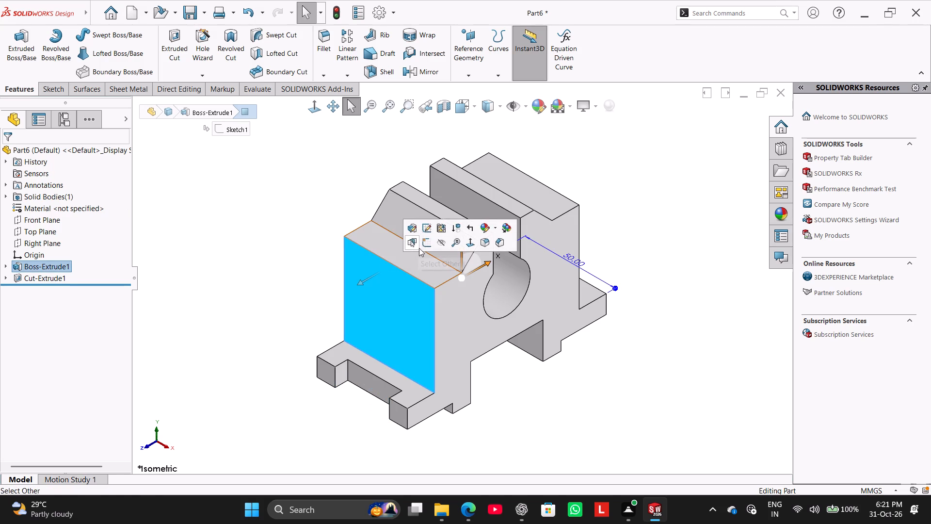
{"action": "left_click", "coordinate": [422, 243]}
{"action": "left_click", "coordinate": [173, 239]}
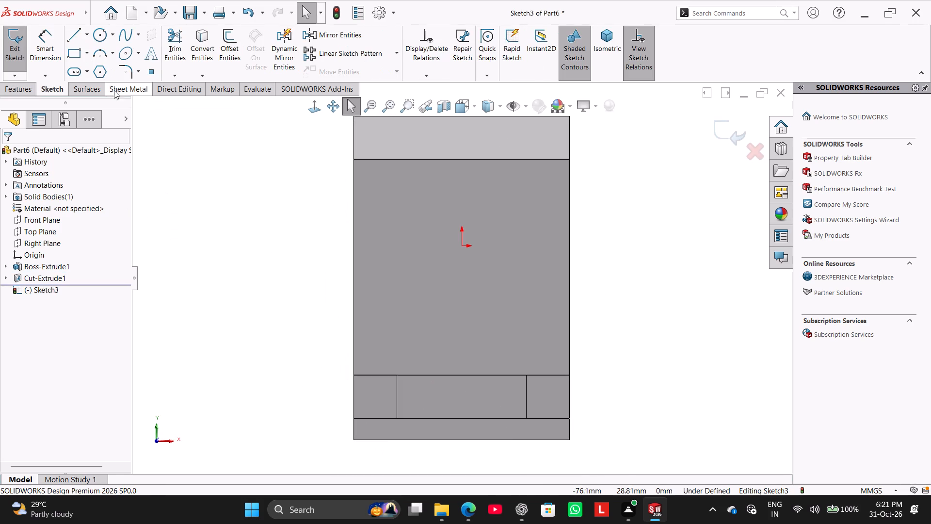
{"action": "left_click", "coordinate": [98, 36]}
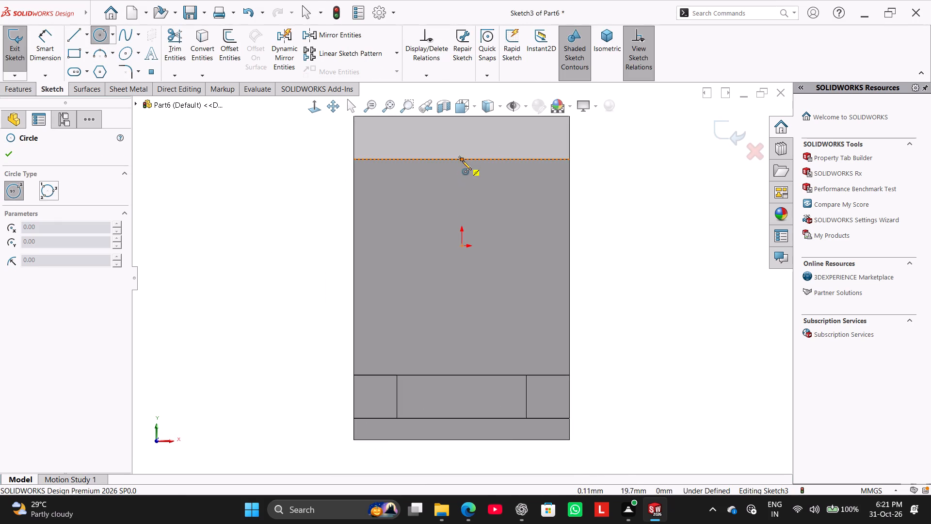
{"action": "left_click", "coordinate": [462, 161]}
{"action": "left_click", "coordinate": [464, 207]}
{"action": "right_click", "coordinate": [323, 169]}
{"action": "left_click", "coordinate": [343, 179]}
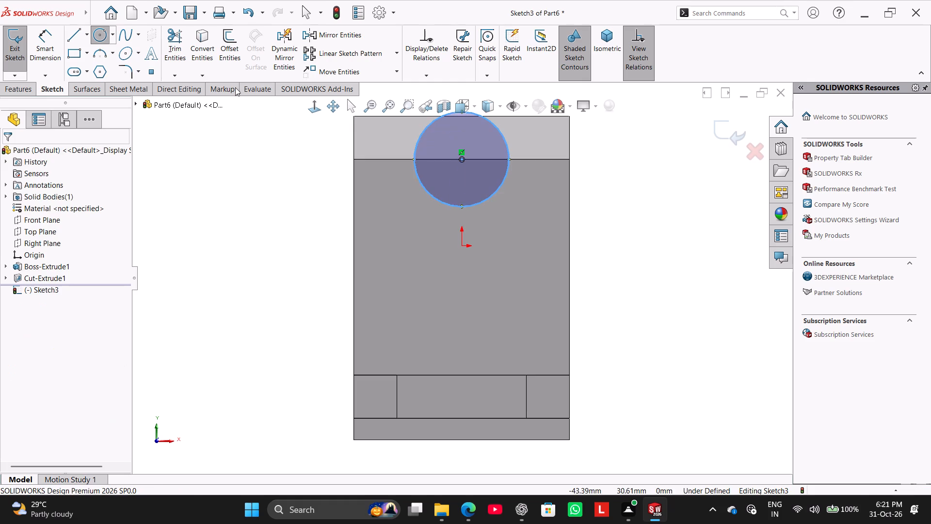
Draw a horizontal line about 22 mm long across the circle's diameter, along the face's top edge.
{"action": "left_click", "coordinate": [67, 34]}
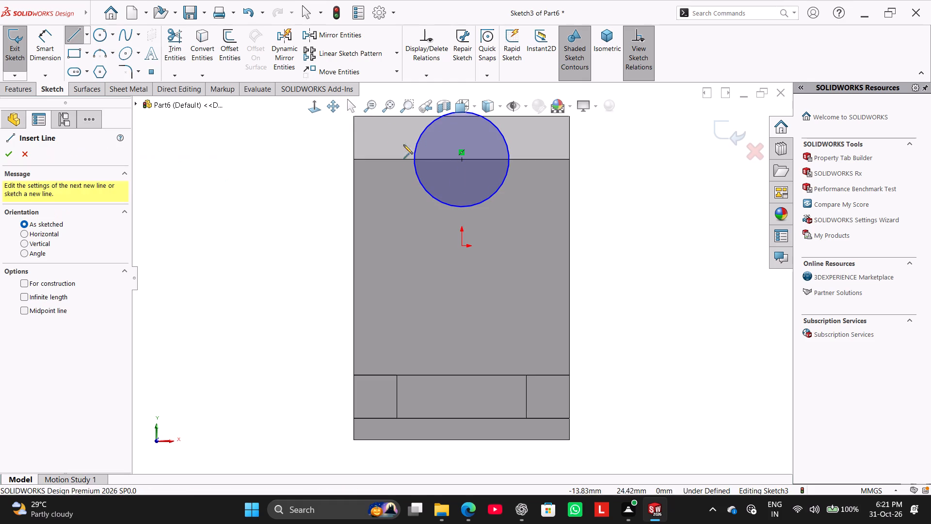
{"action": "left_click", "coordinate": [412, 159]}
{"action": "left_click", "coordinate": [510, 161]}
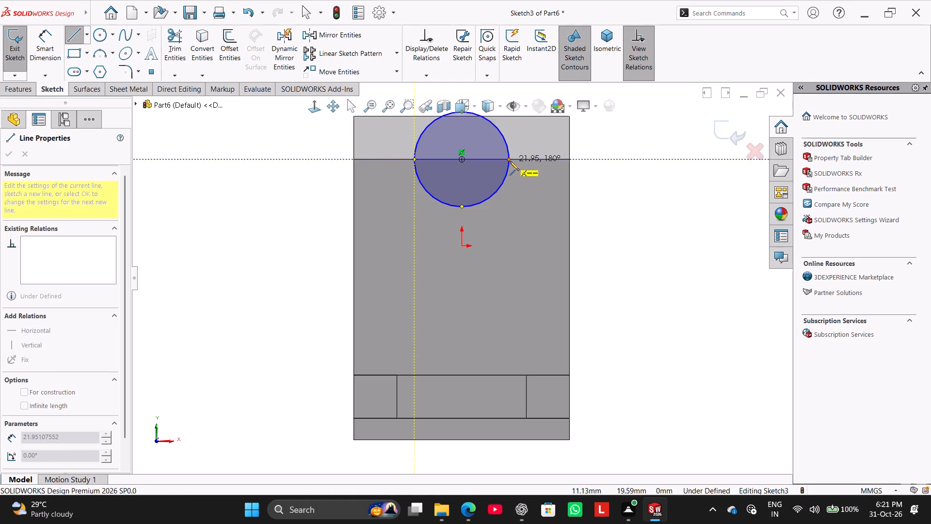
{"action": "right_click", "coordinate": [305, 188]}
{"action": "left_click", "coordinate": [325, 193]}
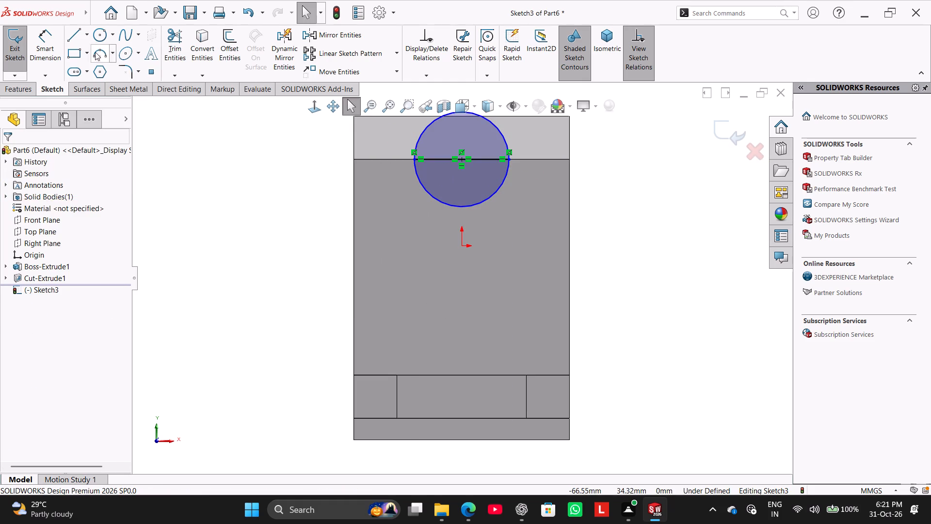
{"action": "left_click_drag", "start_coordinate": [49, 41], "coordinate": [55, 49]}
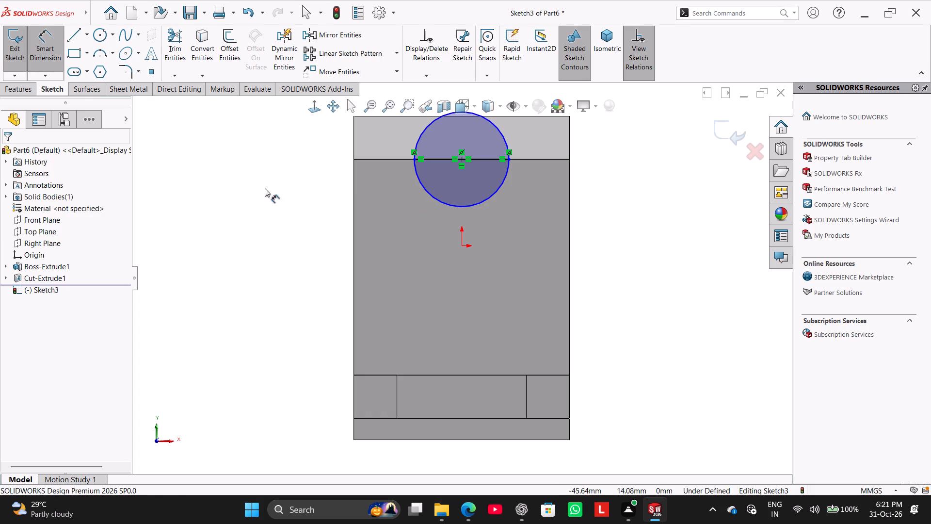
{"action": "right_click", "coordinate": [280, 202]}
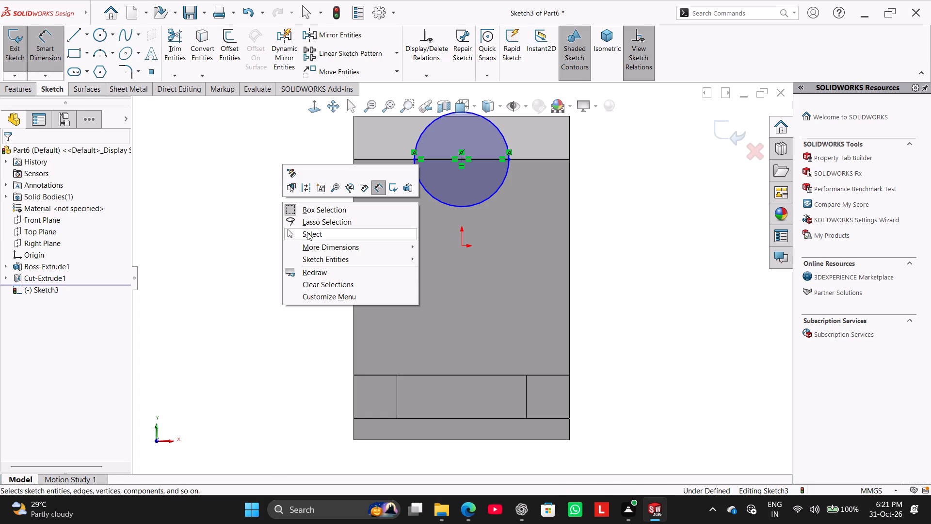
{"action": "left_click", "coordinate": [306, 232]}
Trim away the half of the circle above the horizontal line, leaving a closed semicircle.
{"action": "left_click", "coordinate": [178, 57]}
{"action": "left_click_drag", "start_coordinate": [532, 142], "coordinate": [389, 129]}
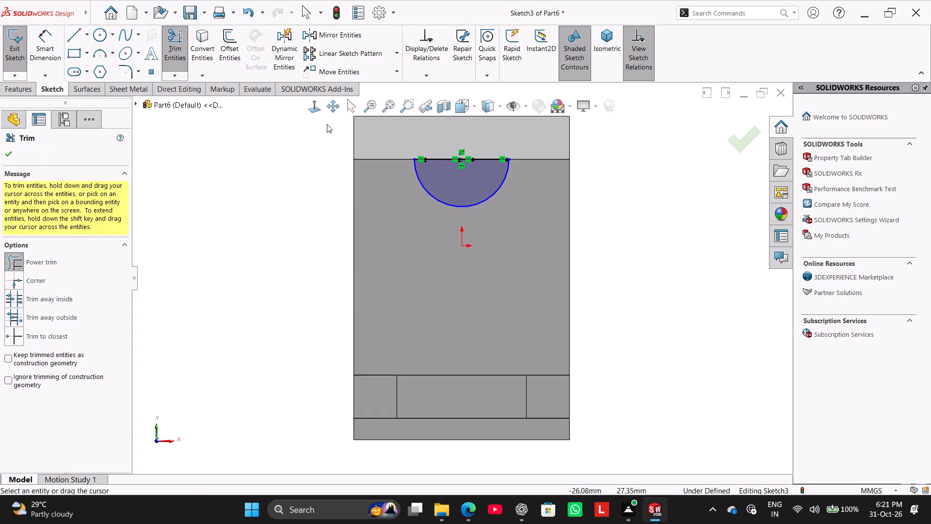
Dimension the semicircular arc with a radius of 17 mm.
{"action": "left_click", "coordinate": [46, 41]}
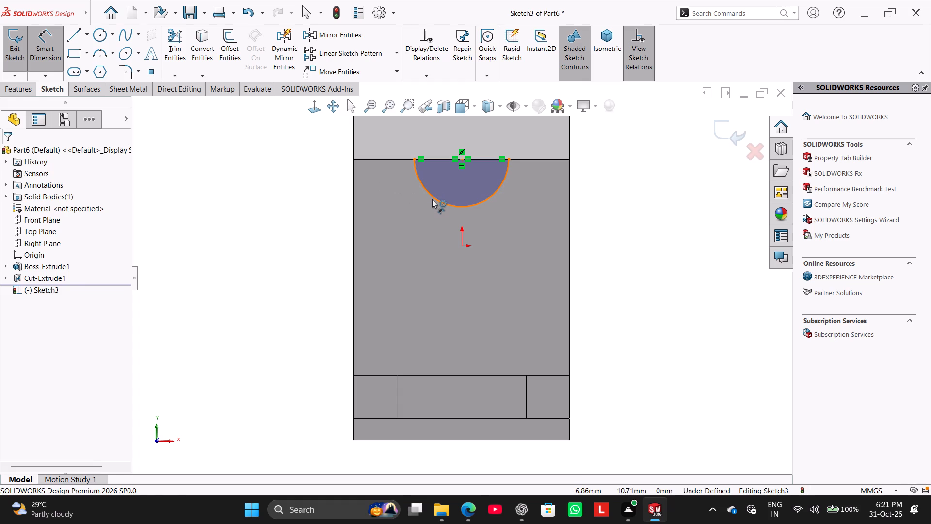
{"action": "left_click", "coordinate": [432, 199]}
{"action": "left_click", "coordinate": [309, 237]}
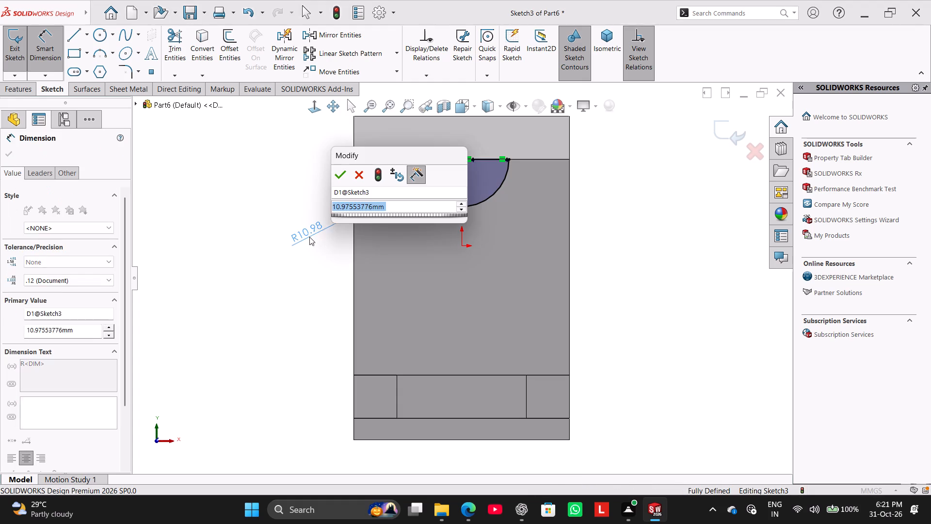
{"action": "type", "text": "17"}
{"action": "key", "text": "Return"}
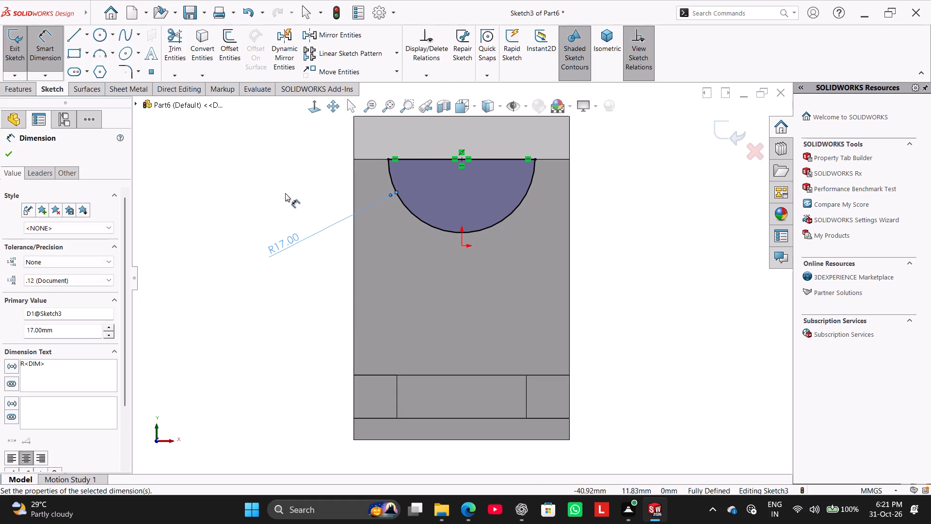
{"action": "right_click", "coordinate": [285, 192]}
{"action": "left_click", "coordinate": [306, 222]}
Cut-extrude the semicircle into the block, Blind, 10 mm deep.
{"action": "middle_click_drag", "start_coordinate": [303, 193], "coordinate": [282, 260]}
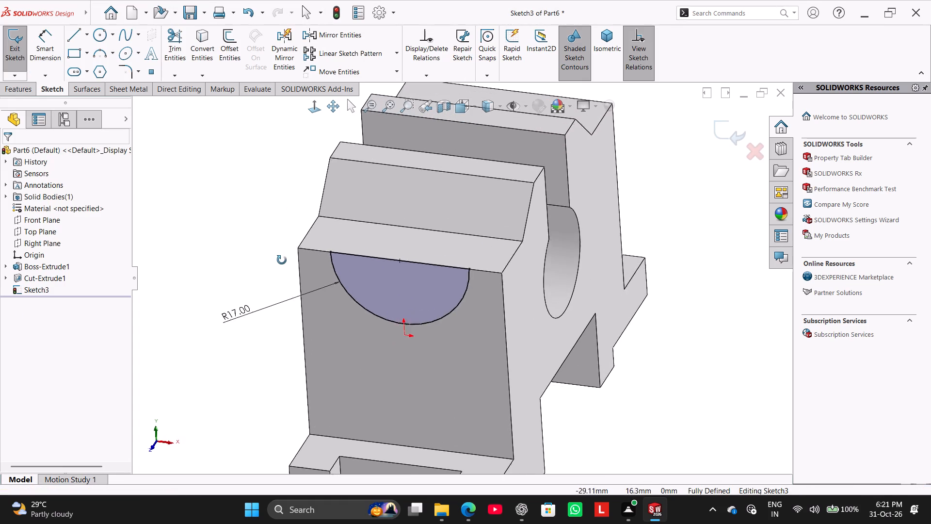
{"action": "middle_click_drag", "start_coordinate": [282, 260], "coordinate": [278, 265]}
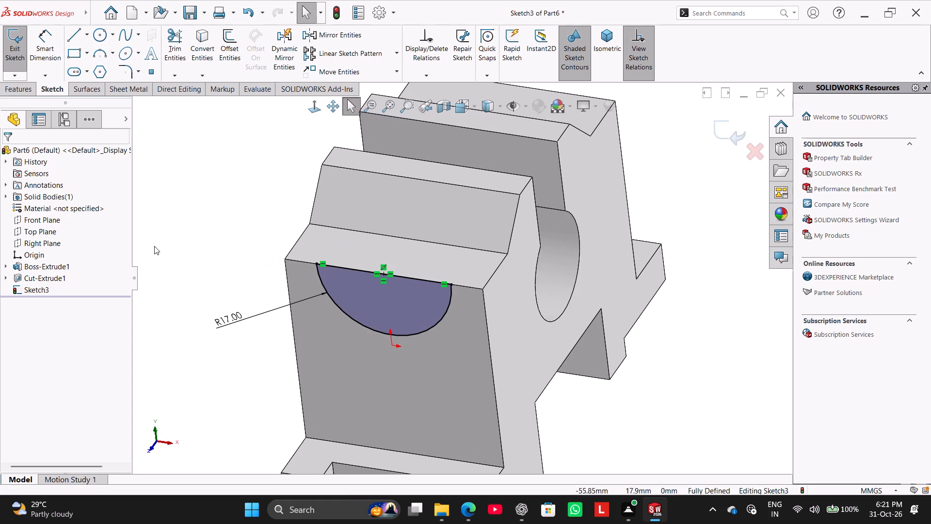
{"action": "left_click", "coordinate": [24, 94]}
{"action": "left_click", "coordinate": [182, 60]}
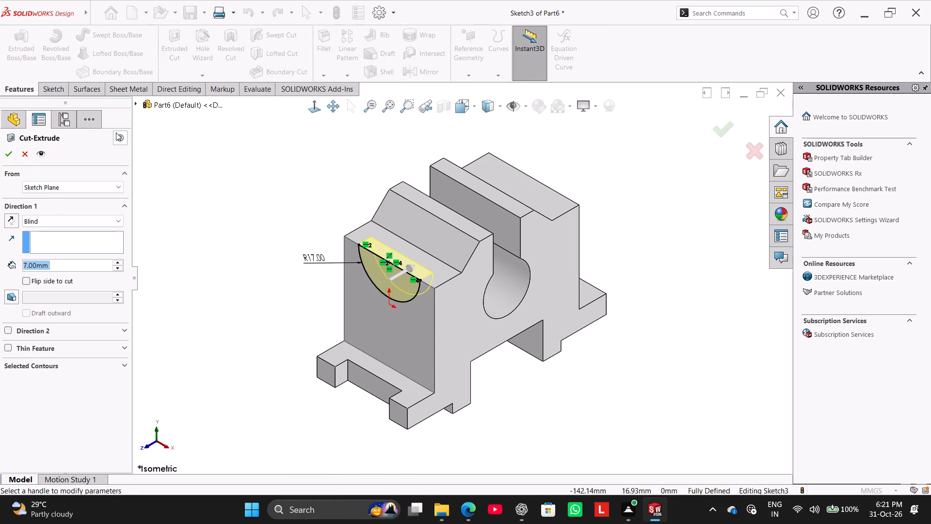
{"action": "type", "text": "10"}
{"action": "key", "text": "Return"}
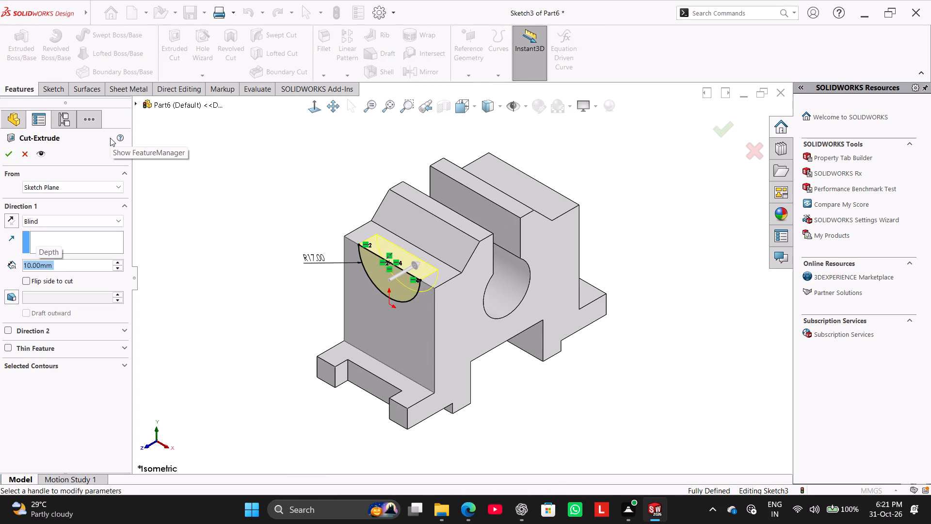
{"action": "left_click", "coordinate": [13, 149]}
{"action": "left_click", "coordinate": [169, 188]}
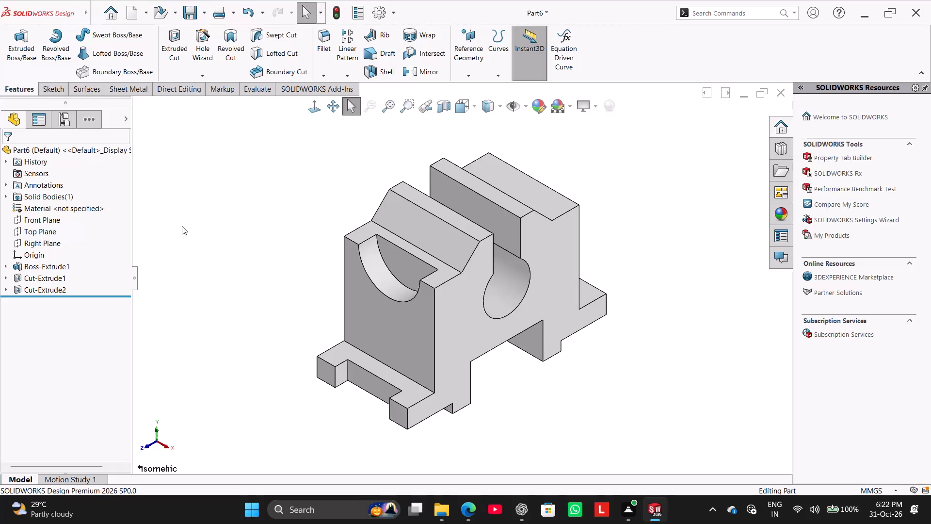
Mirror the rectangular foot cut and the semicircular cut about the Front Plane.
{"action": "left_click", "coordinate": [64, 292], "text": "ctrl"}
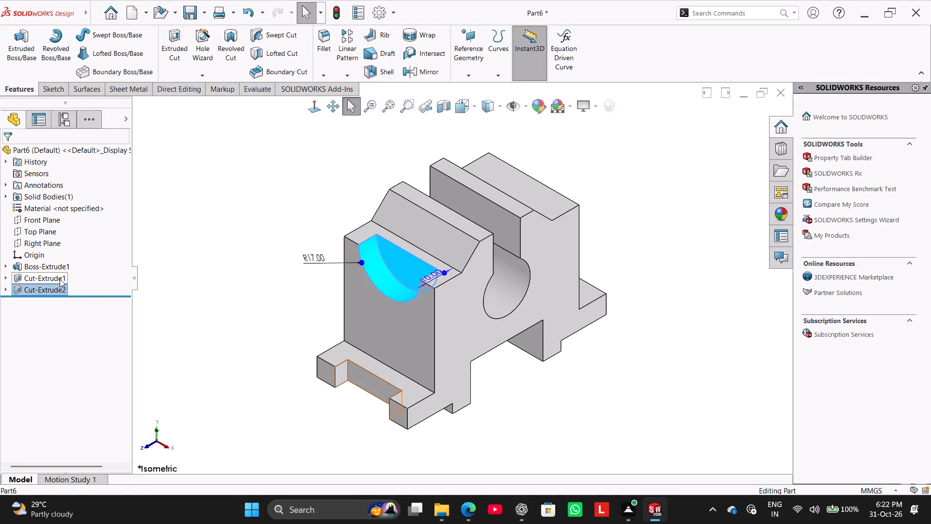
{"action": "left_click", "coordinate": [60, 279], "text": "ctrl"}
{"action": "left_click", "coordinate": [53, 221], "text": "ctrl"}
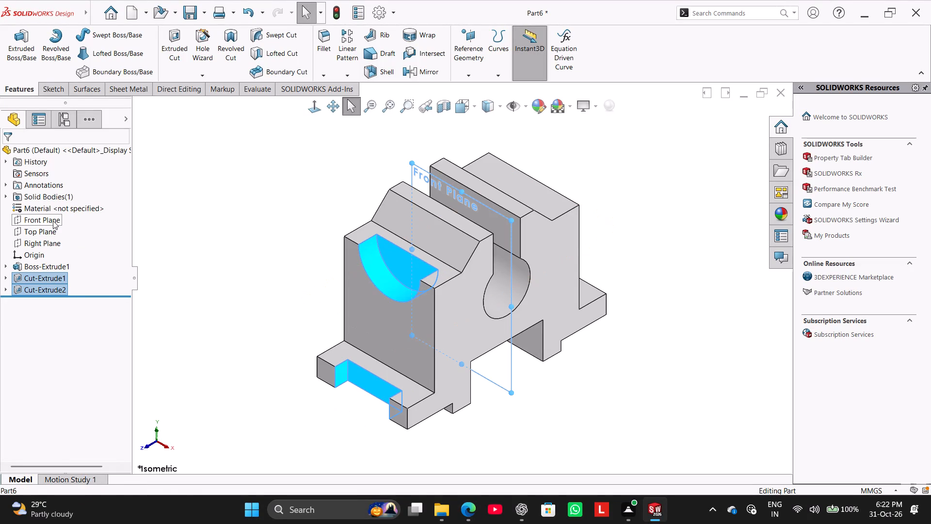
{"action": "left_click", "coordinate": [426, 69], "text": "ctrl"}
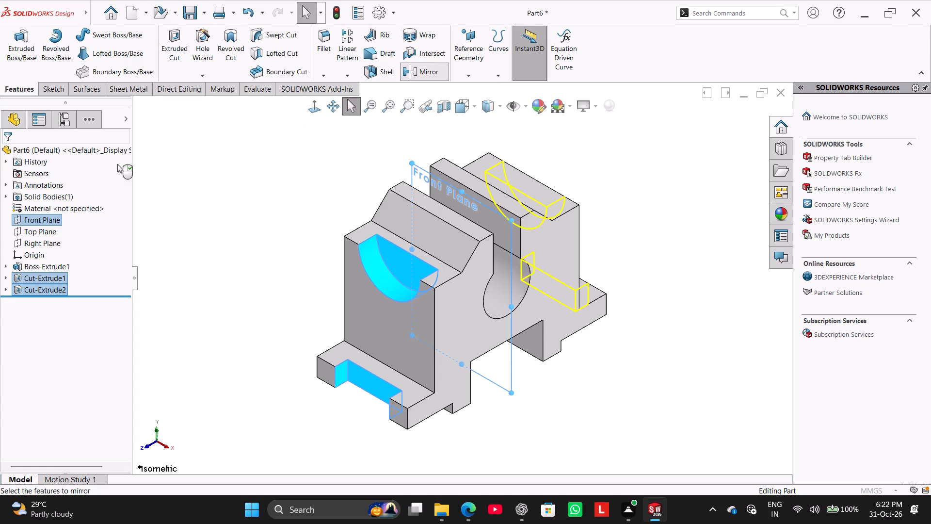
{"action": "left_click", "coordinate": [17, 151]}
{"action": "left_click", "coordinate": [12, 154]}
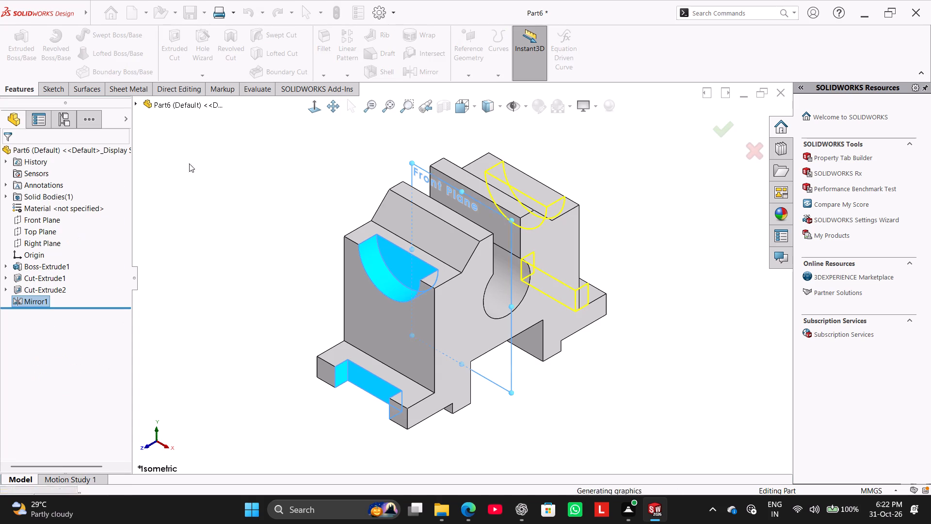
{"action": "left_click", "coordinate": [253, 166]}
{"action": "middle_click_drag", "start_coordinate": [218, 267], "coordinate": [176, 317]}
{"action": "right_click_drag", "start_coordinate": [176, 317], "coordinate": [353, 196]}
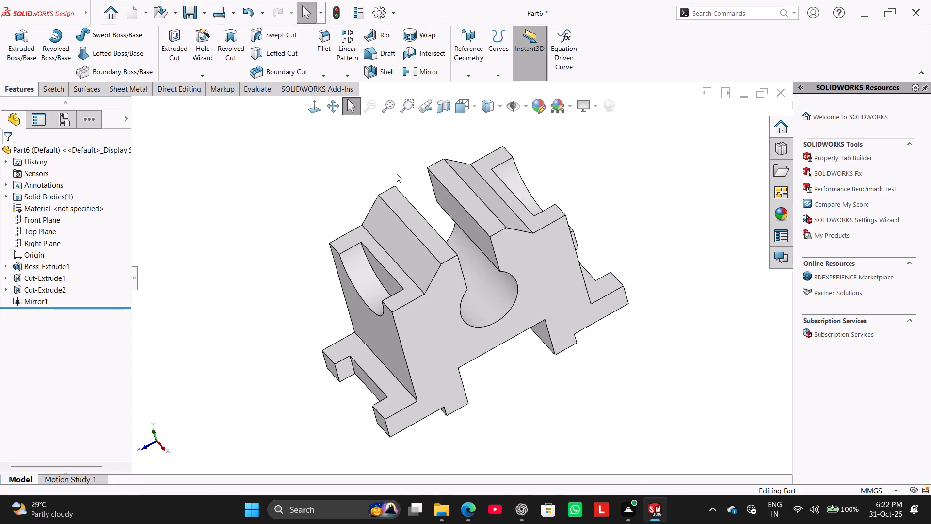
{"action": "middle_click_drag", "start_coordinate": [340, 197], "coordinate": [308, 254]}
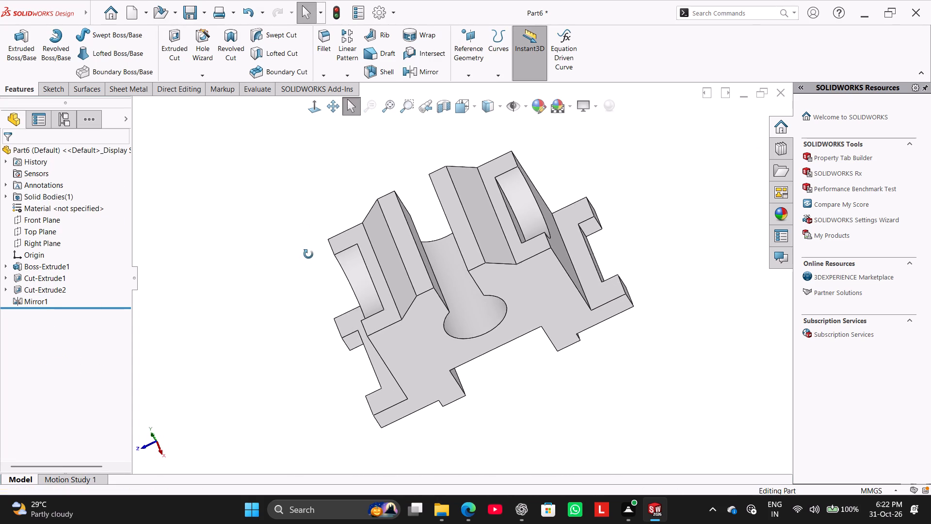
Sketch a corner rectangle on the Right Plane filling the upper slot, from its top corner down to where it meets the round hole.
{"action": "middle_click_drag", "start_coordinate": [308, 254], "coordinate": [287, 172]}
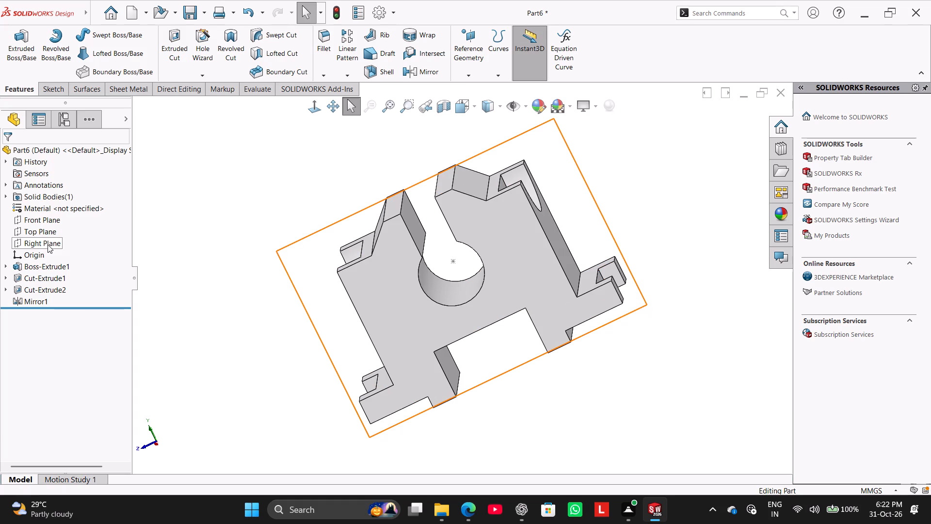
{"action": "left_click", "coordinate": [48, 245]}
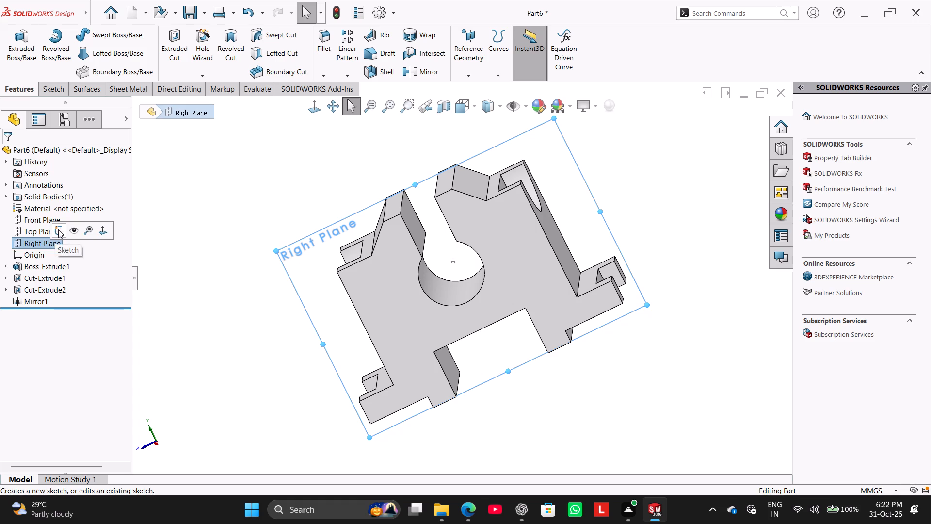
{"action": "left_click", "coordinate": [58, 229]}
{"action": "left_click", "coordinate": [189, 229]}
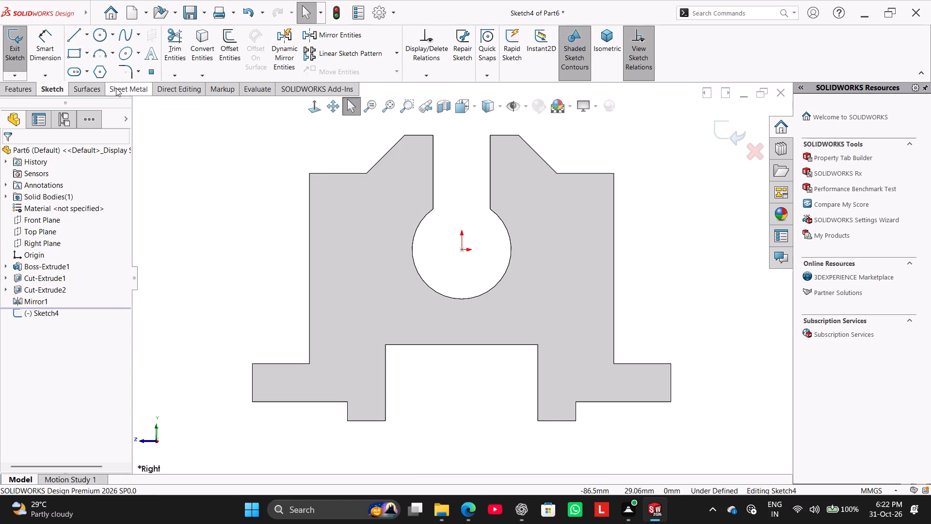
{"action": "left_click", "coordinate": [69, 53]}
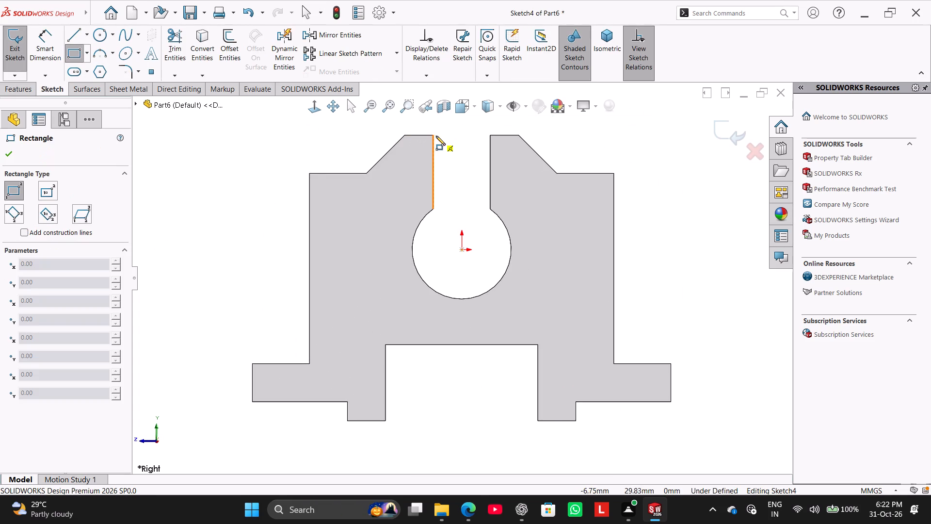
{"action": "left_click", "coordinate": [433, 136]}
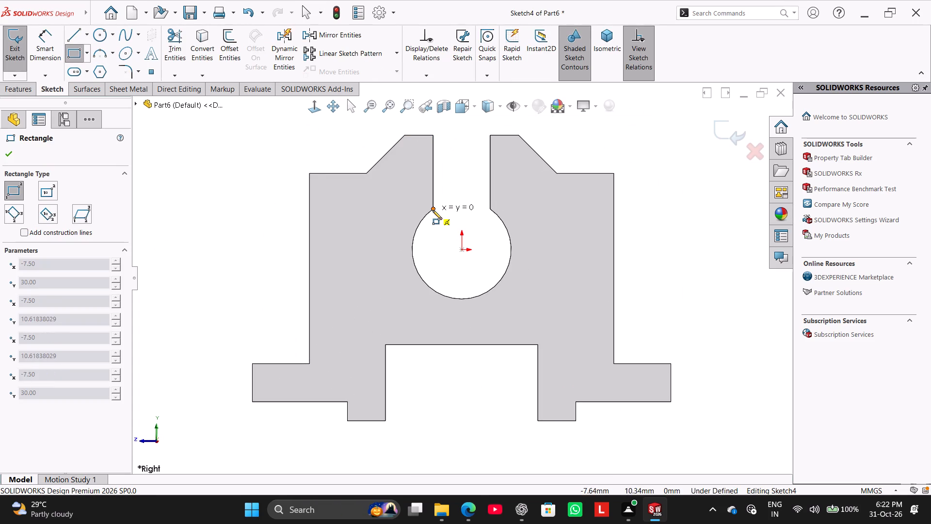
{"action": "left_click", "coordinate": [491, 209]}
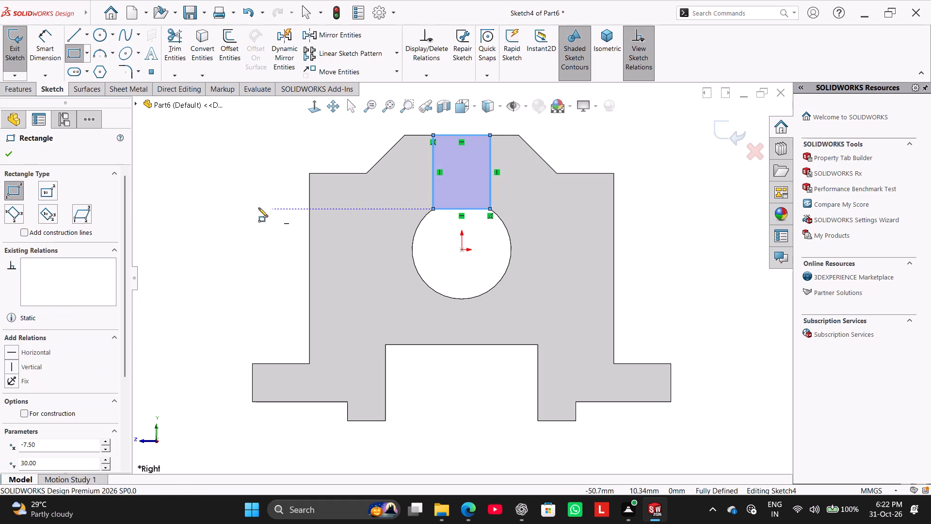
{"action": "right_click", "coordinate": [241, 205]}
{"action": "left_click", "coordinate": [258, 211]}
{"action": "middle_click_drag", "start_coordinate": [258, 213], "coordinate": [265, 295]}
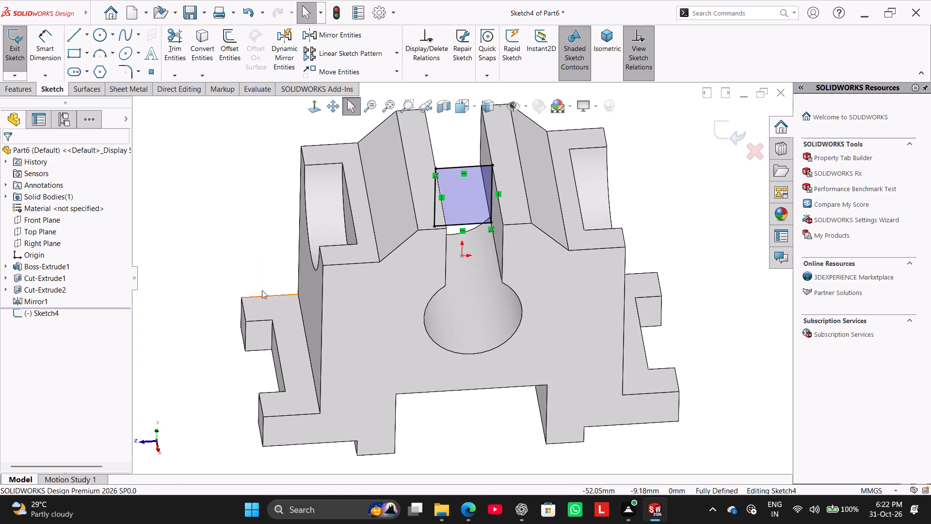
Boss-extrude the slot rectangle Mid Plane, 30 mm deep, merged with the block.
{"action": "left_click", "coordinate": [16, 89]}
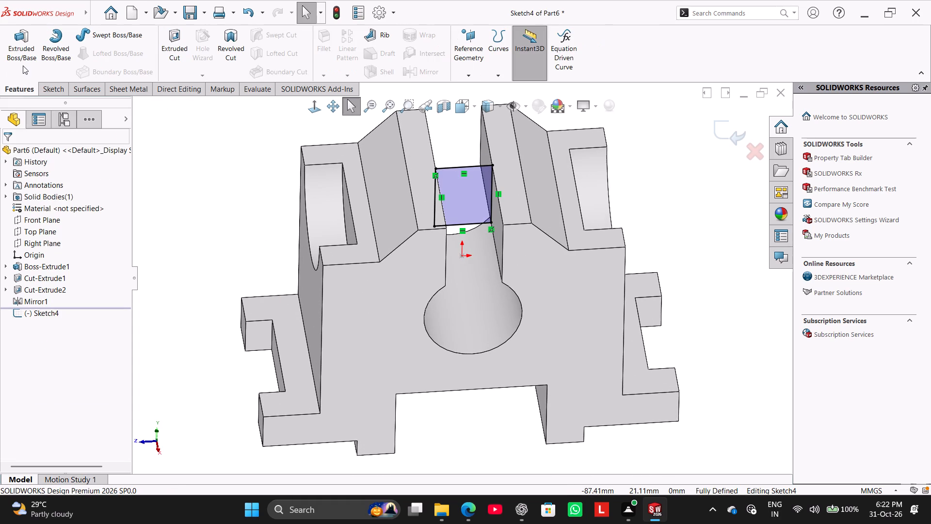
{"action": "left_click", "coordinate": [28, 51]}
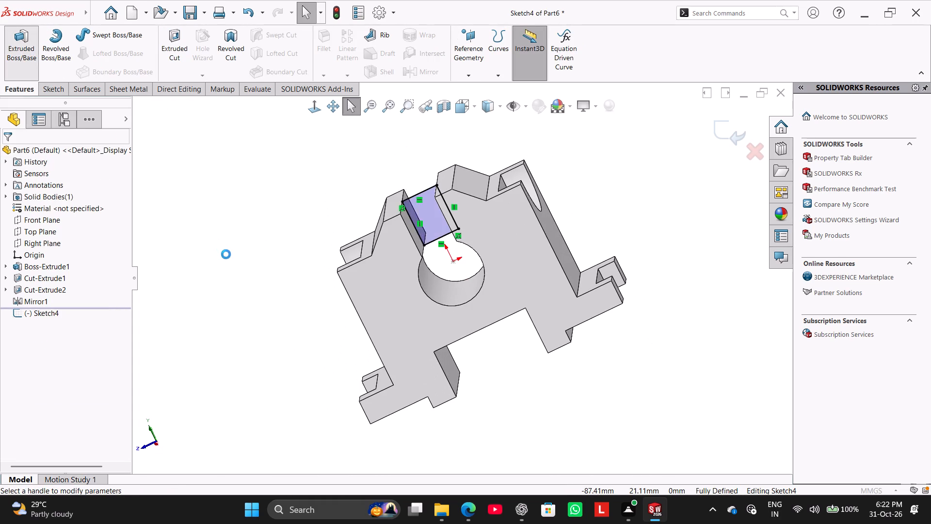
{"action": "middle_click_drag", "start_coordinate": [235, 268], "coordinate": [274, 344]}
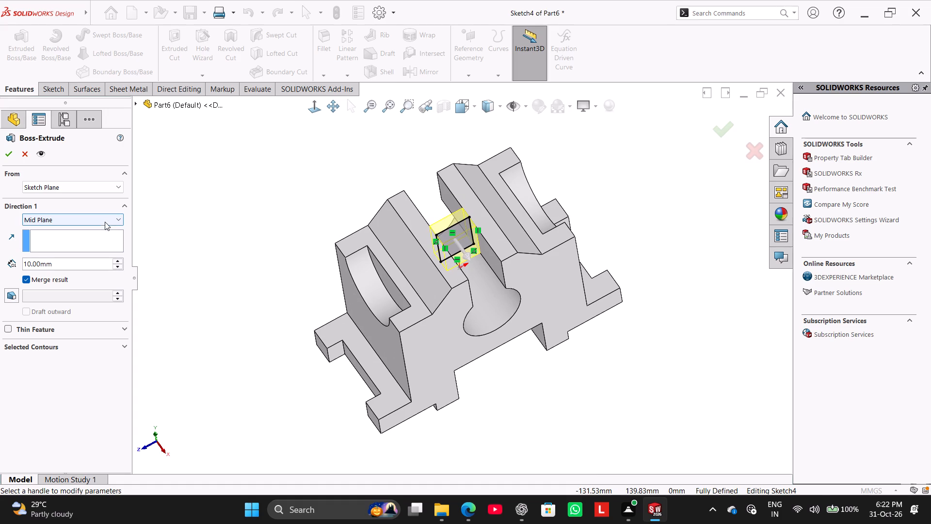
{"action": "triple_click", "coordinate": [101, 267]}
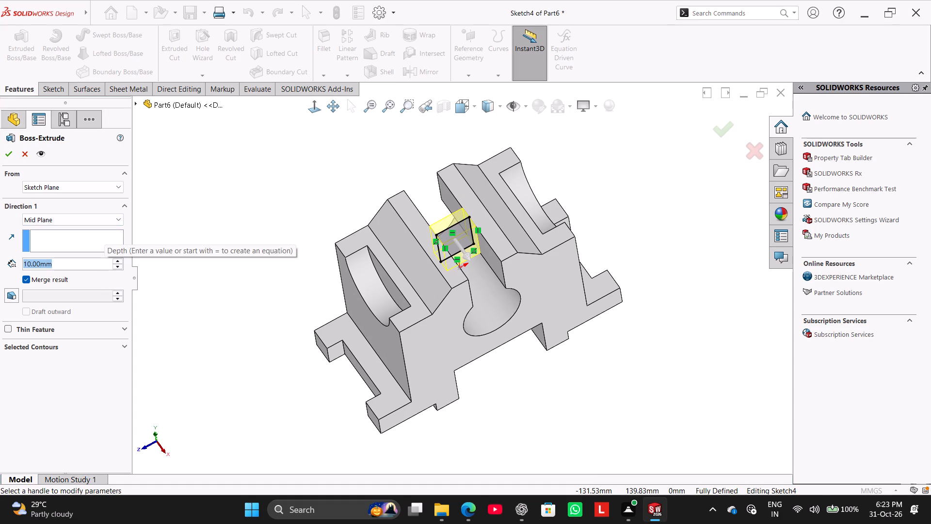
{"action": "type", "text": "30"}
{"action": "key", "text": "Return"}
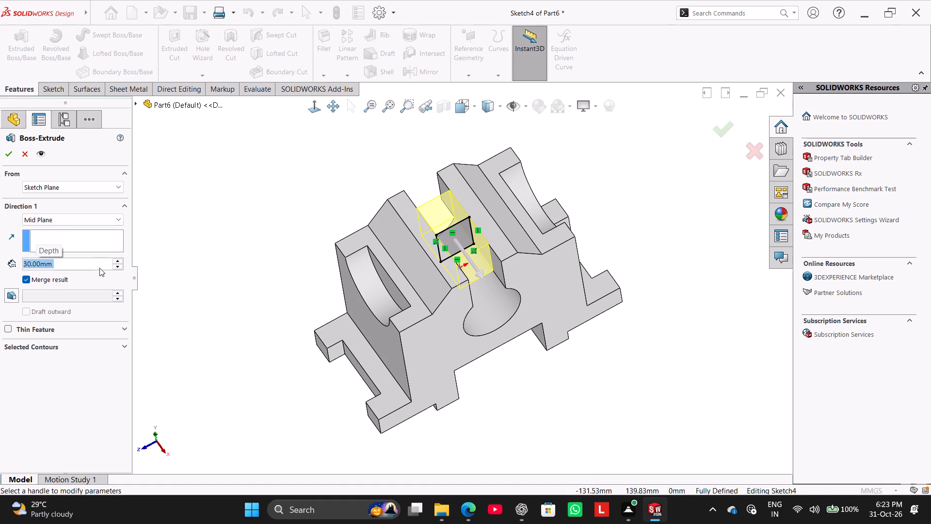
{"action": "left_click", "coordinate": [8, 154]}
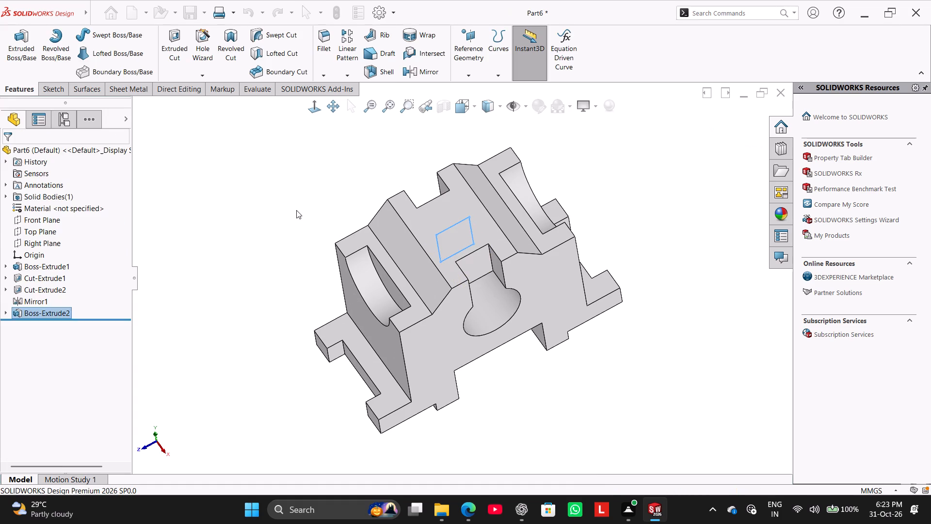
{"action": "left_click", "coordinate": [296, 210]}
Check the length of the short slot recess edge on the block's top face with a temporary sketch dimension.
{"action": "middle_click_drag", "start_coordinate": [315, 270], "coordinate": [319, 316]}
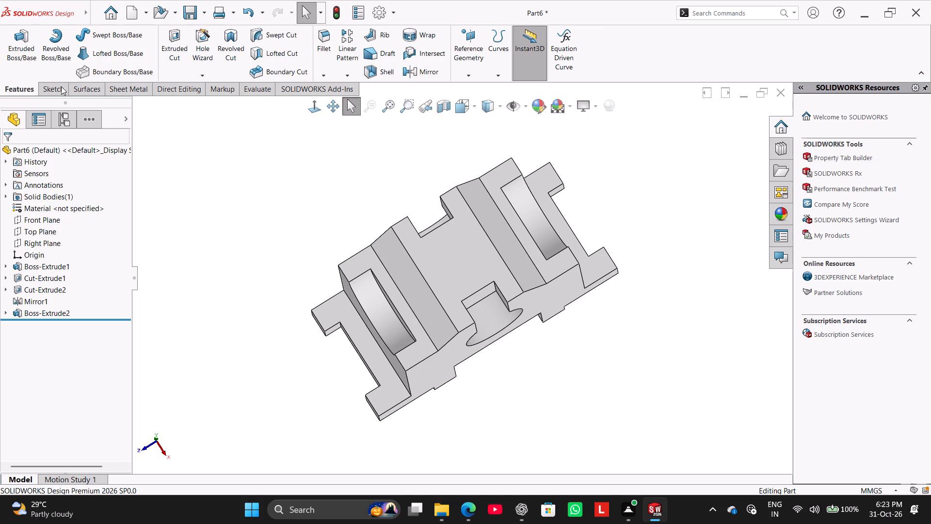
{"action": "left_click", "coordinate": [59, 90]}
{"action": "left_click", "coordinate": [452, 258]}
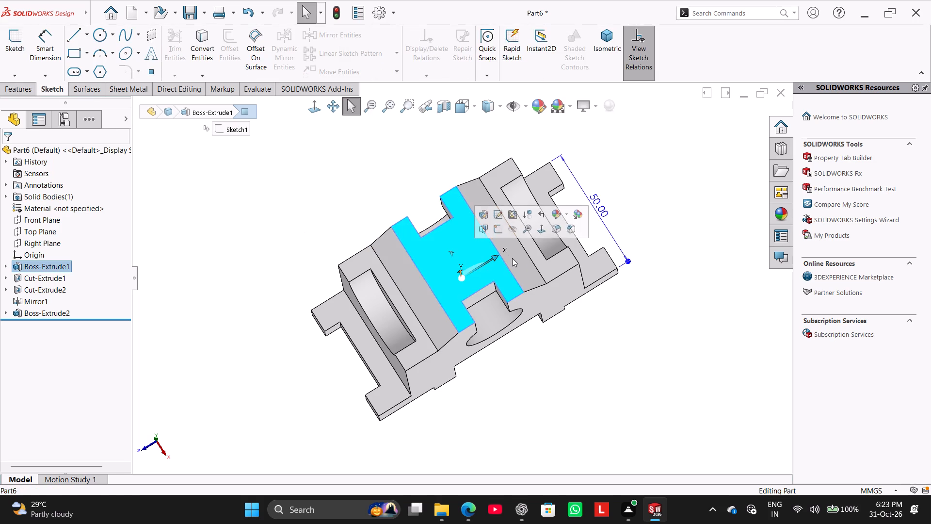
{"action": "left_click", "coordinate": [499, 232]}
{"action": "left_click", "coordinate": [51, 49]}
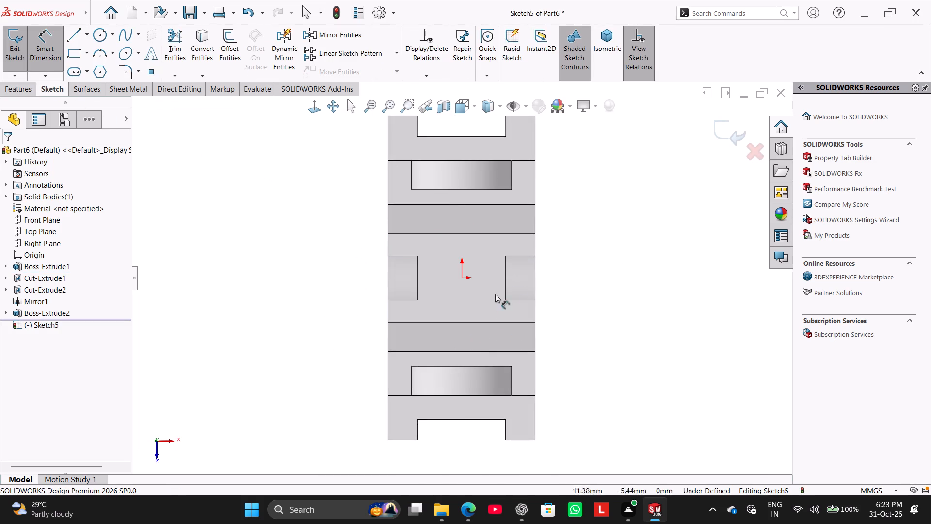
{"action": "left_click", "coordinate": [524, 257]}
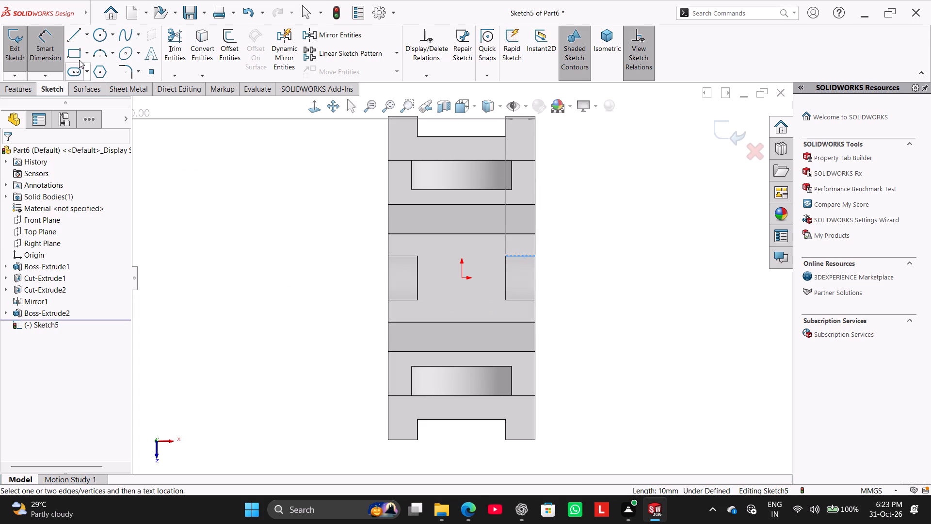
{"action": "left_click", "coordinate": [34, 47]}
{"action": "left_click", "coordinate": [16, 49]}
Set the isometric view and save the part as Stepped Slotted Mounting Block in the Worked folder.
{"action": "right_click_drag", "start_coordinate": [188, 266], "coordinate": [275, 177]}
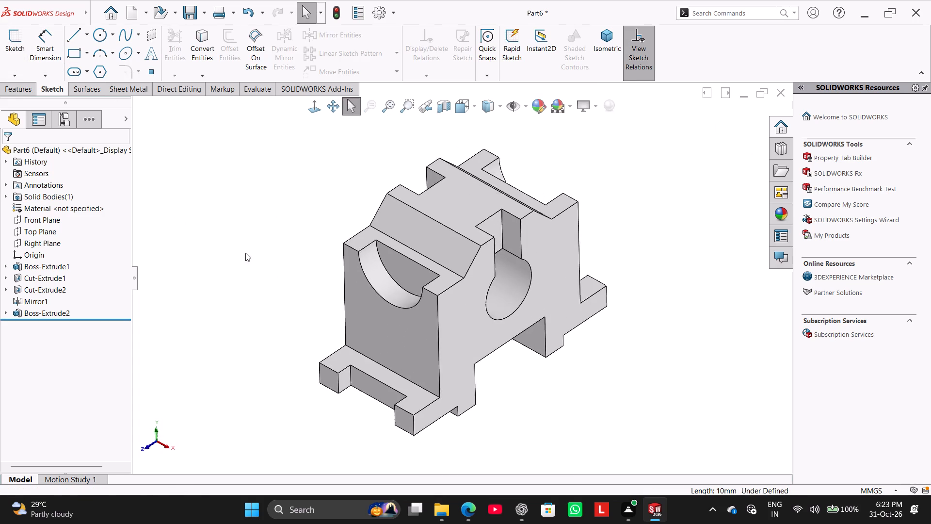
{"action": "left_click", "coordinate": [236, 265]}
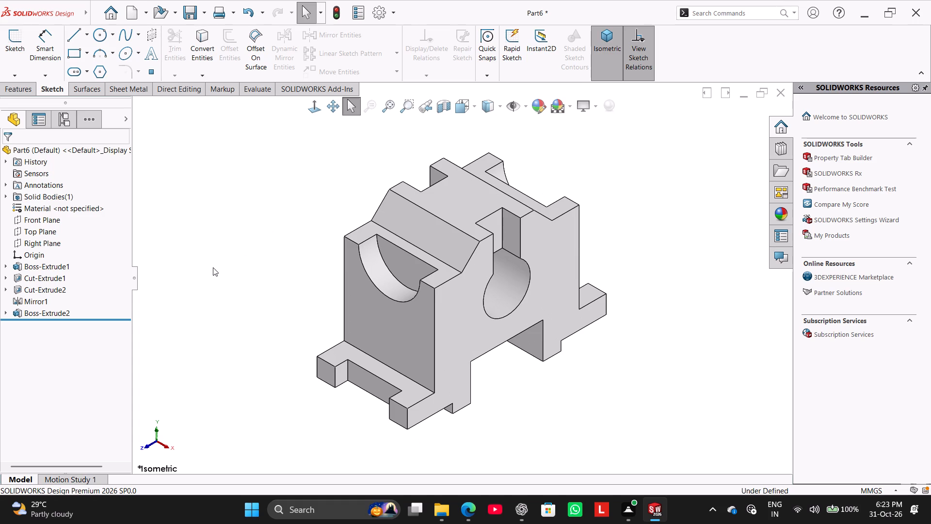
{"action": "left_click", "coordinate": [206, 13]}
{"action": "left_click", "coordinate": [215, 43]}
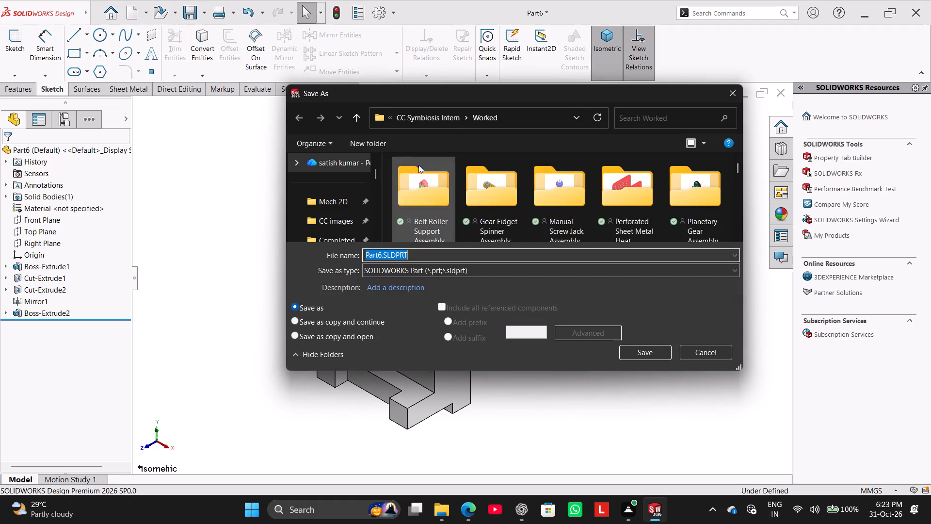
{"action": "key", "text": "ctrl+v"}
{"action": "left_click", "coordinate": [652, 355]}
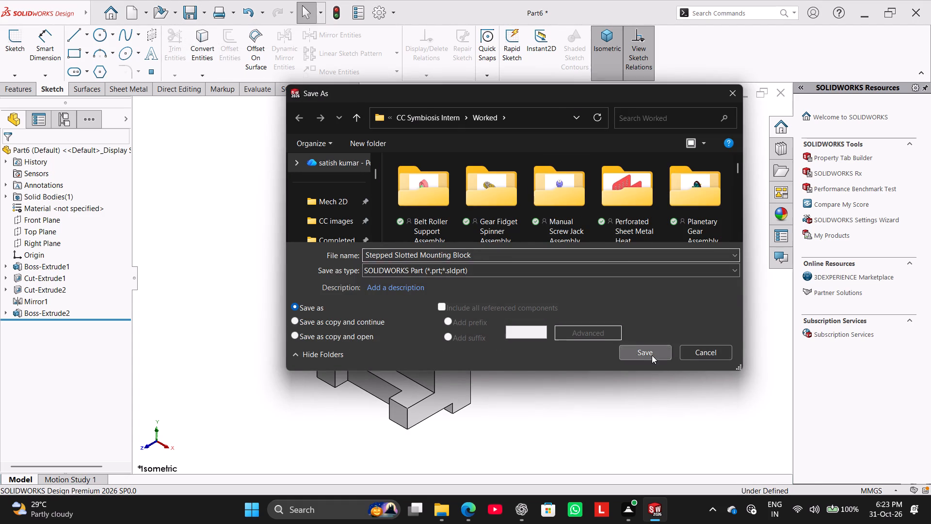
Save a PDF copy of the part as Stepped Slotted Mounting Block in the Worked folder.
{"action": "left_click", "coordinate": [207, 9]}
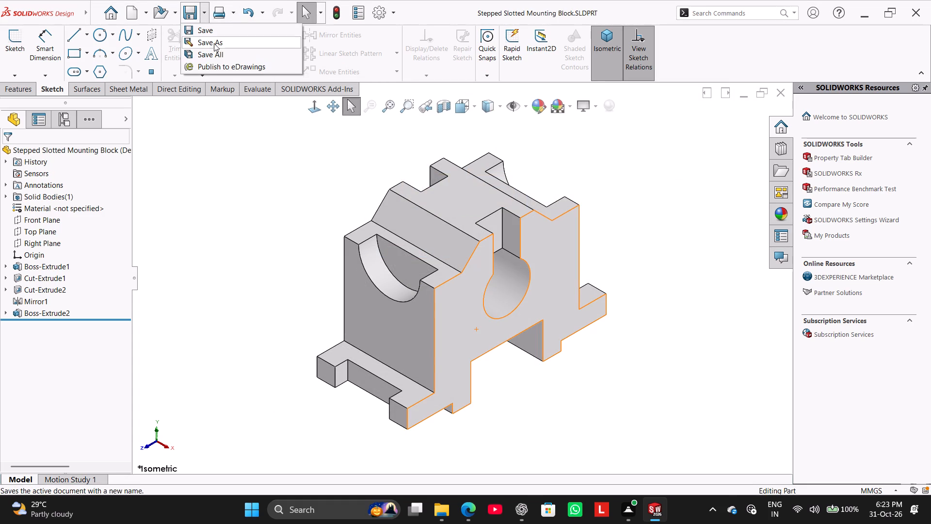
{"action": "left_click", "coordinate": [215, 45]}
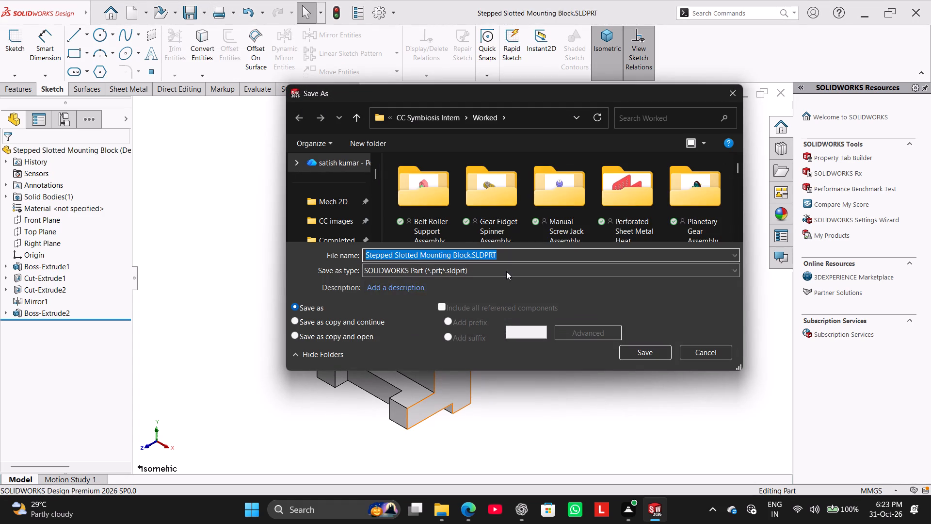
{"action": "left_click", "coordinate": [506, 271]}
{"action": "left_click", "coordinate": [564, 93]}
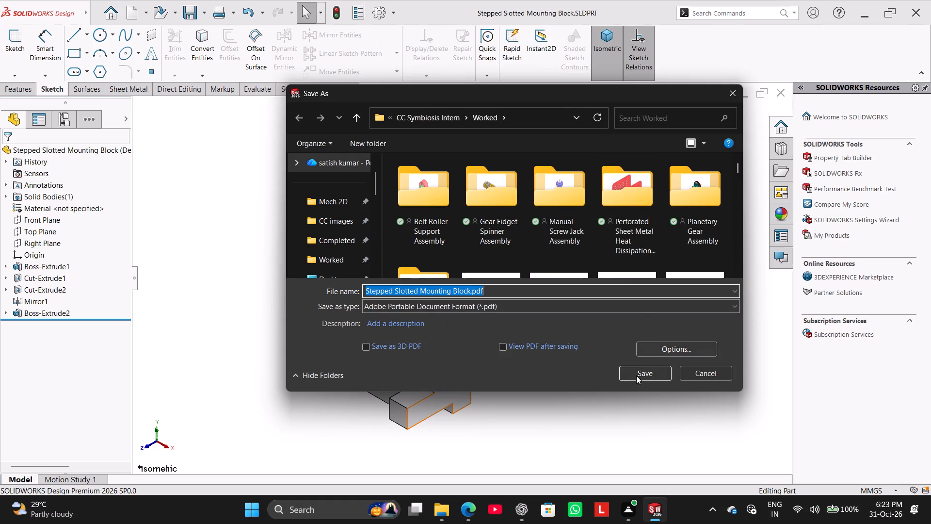
{"action": "left_click", "coordinate": [636, 376]}
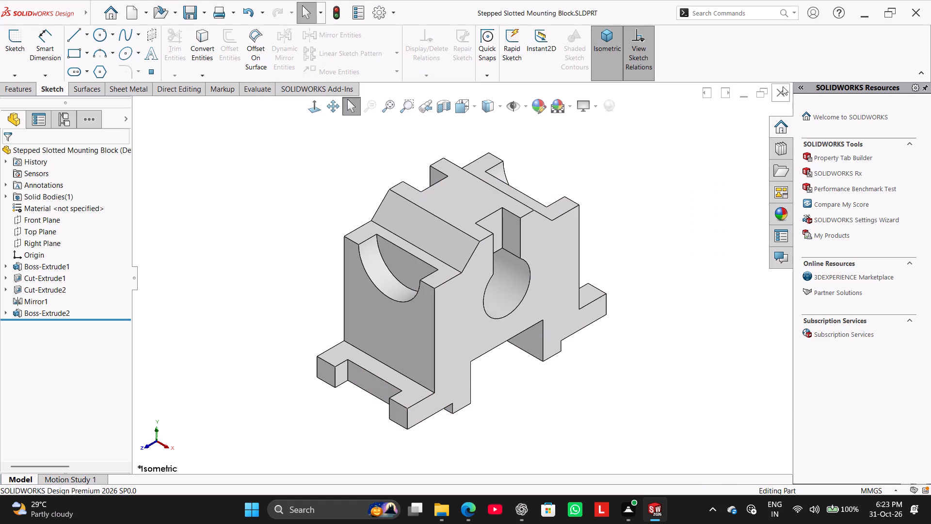
Close the Stepped Slotted Mounting Block part.
{"action": "left_click", "coordinate": [783, 87]}
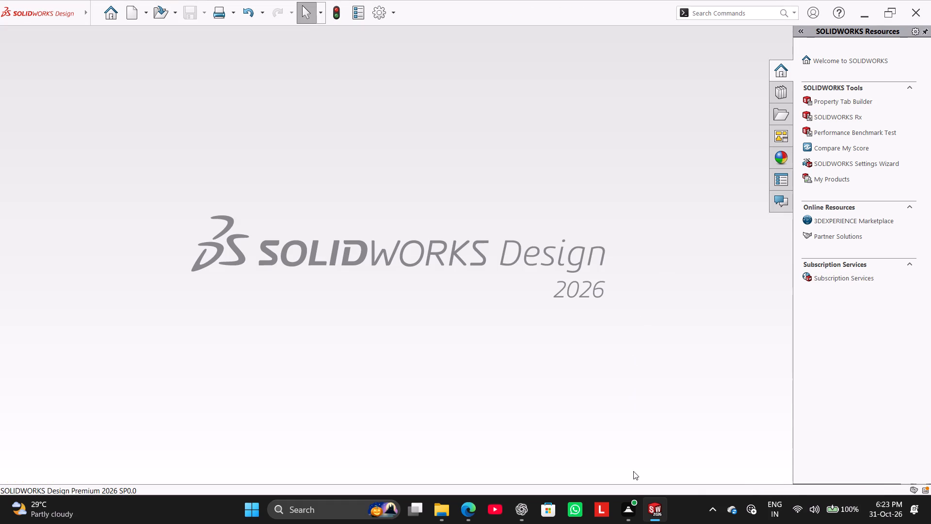